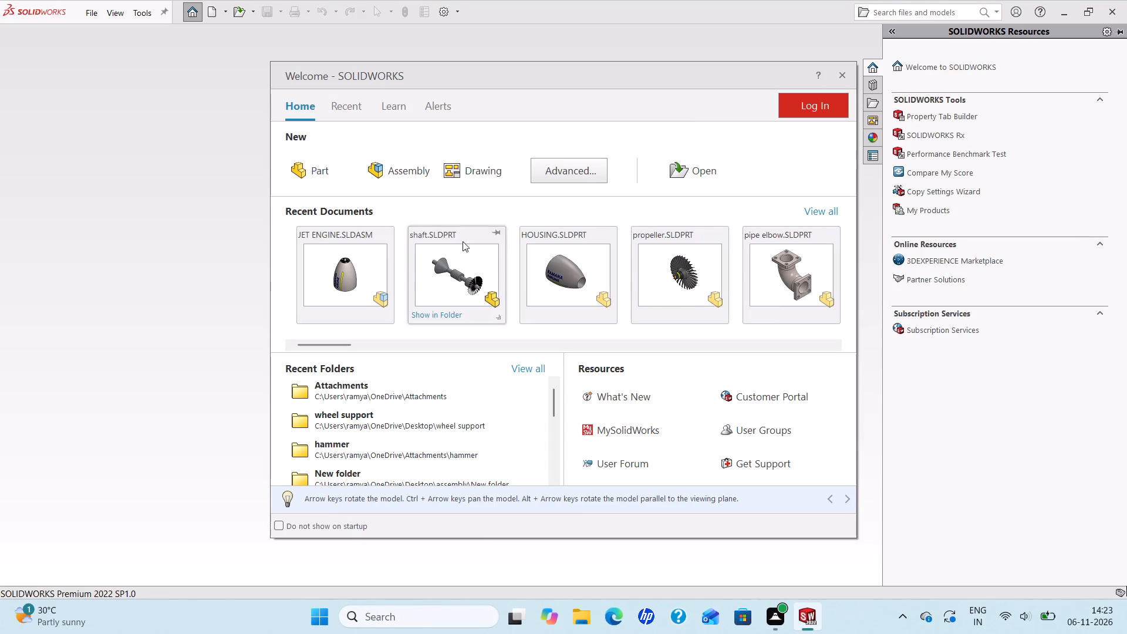
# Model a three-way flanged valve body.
# Create a new part and start a sketch on the Front Plane.
pyautogui.click(303, 168)
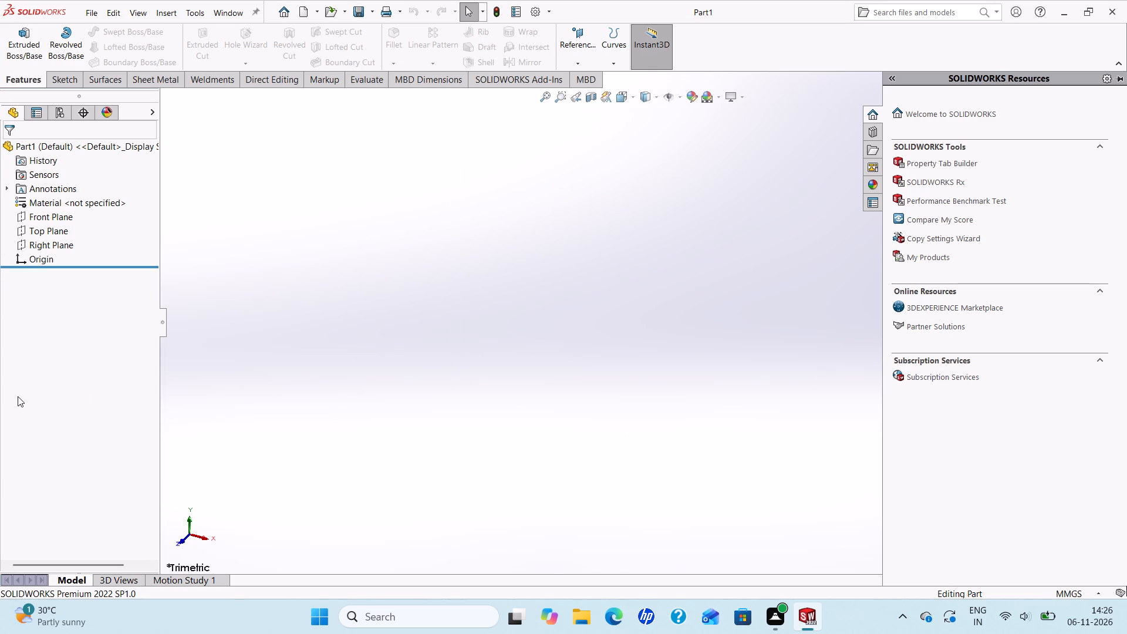
pyautogui.click(39, 222)
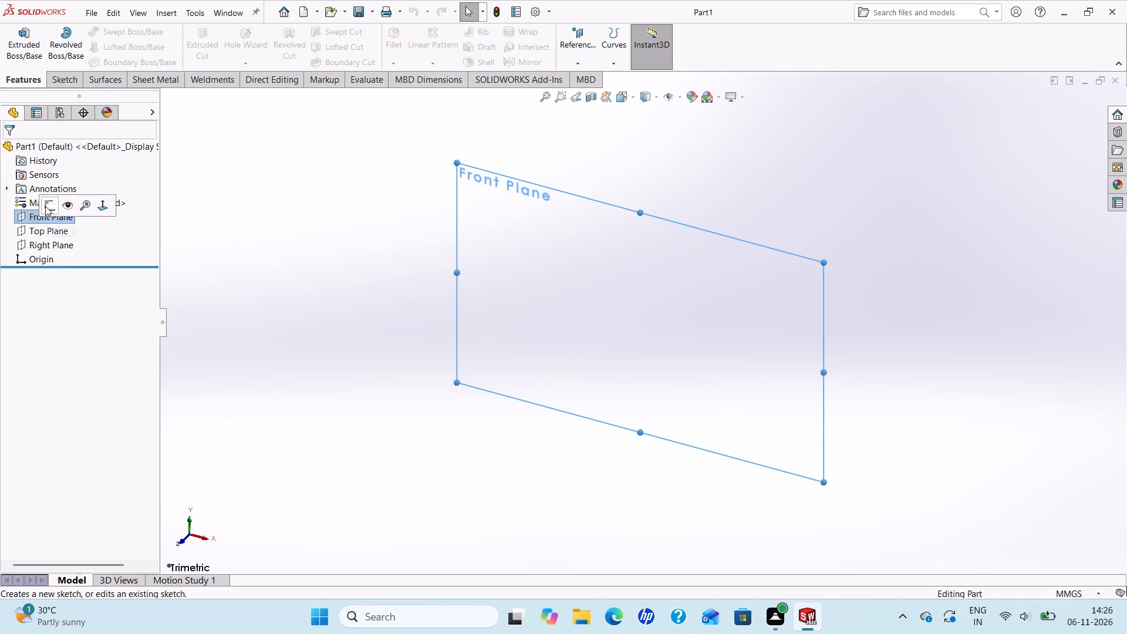
pyautogui.click(49, 203)
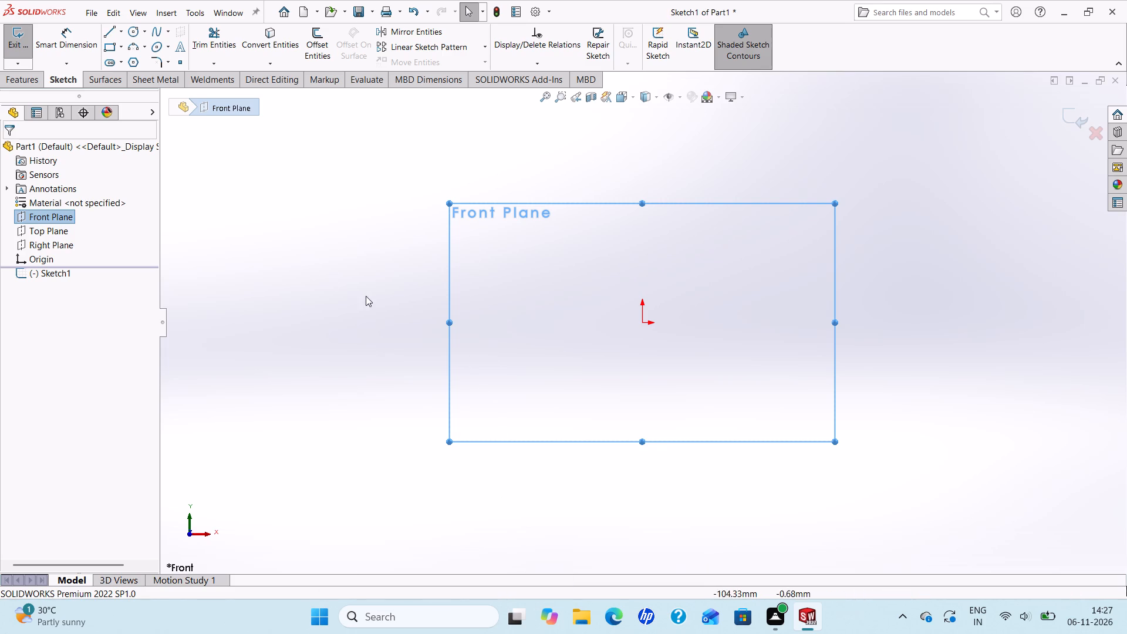
# Sketch a horizontal line about 173 mm long passing through the origin, extending further to the +X side.
pyautogui.click(108, 33)
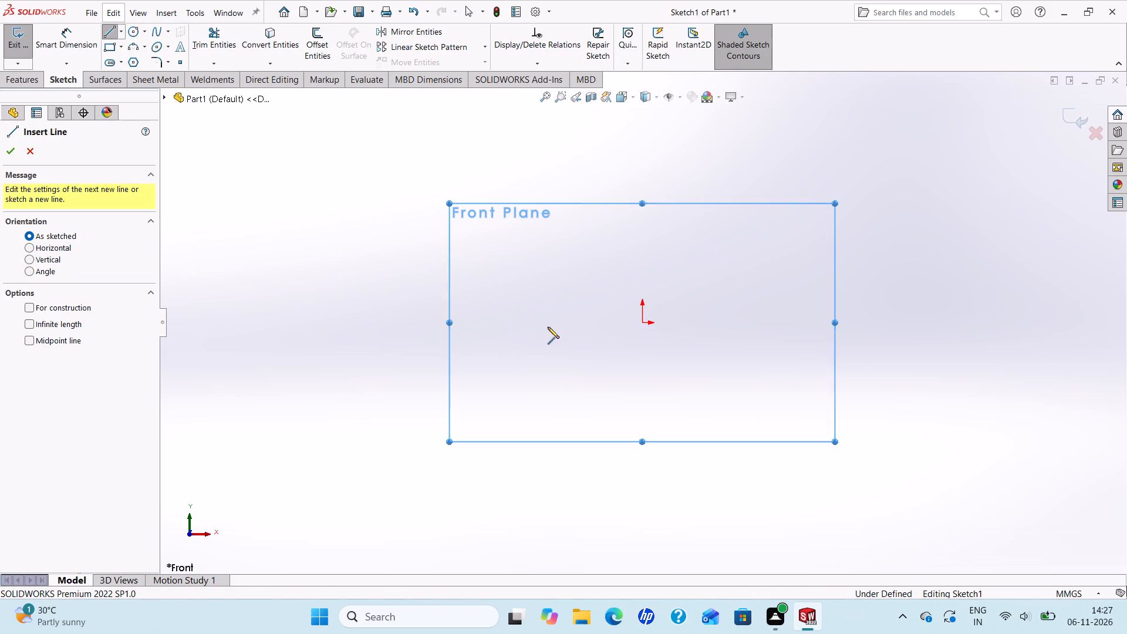
pyautogui.click(476, 324)
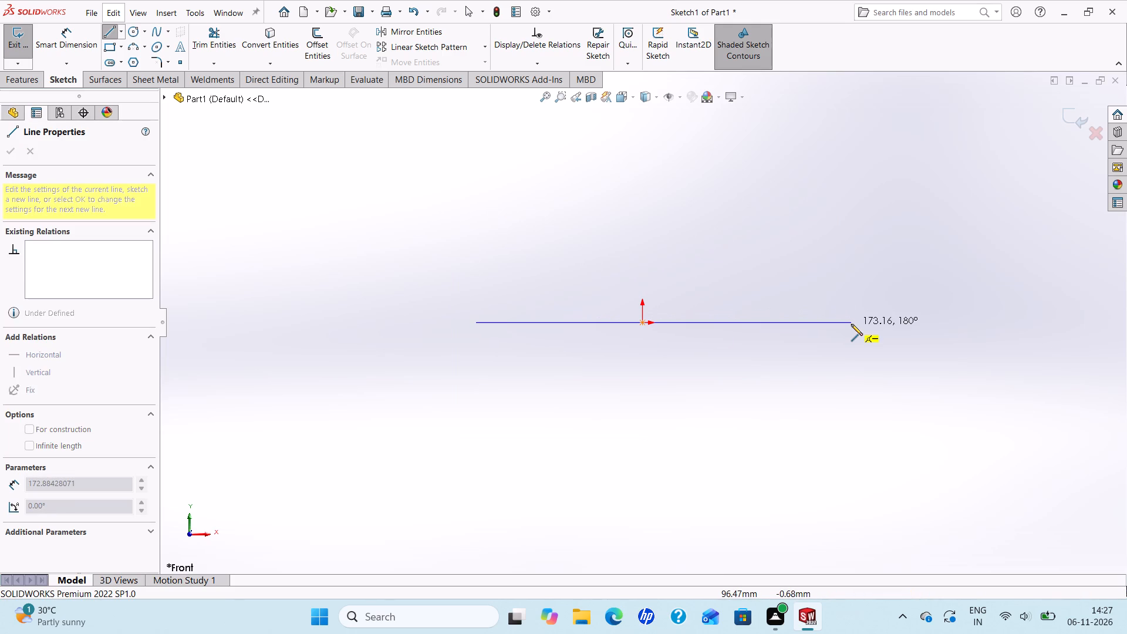
pyautogui.click(851, 324)
pyautogui.rightClick(851, 325)
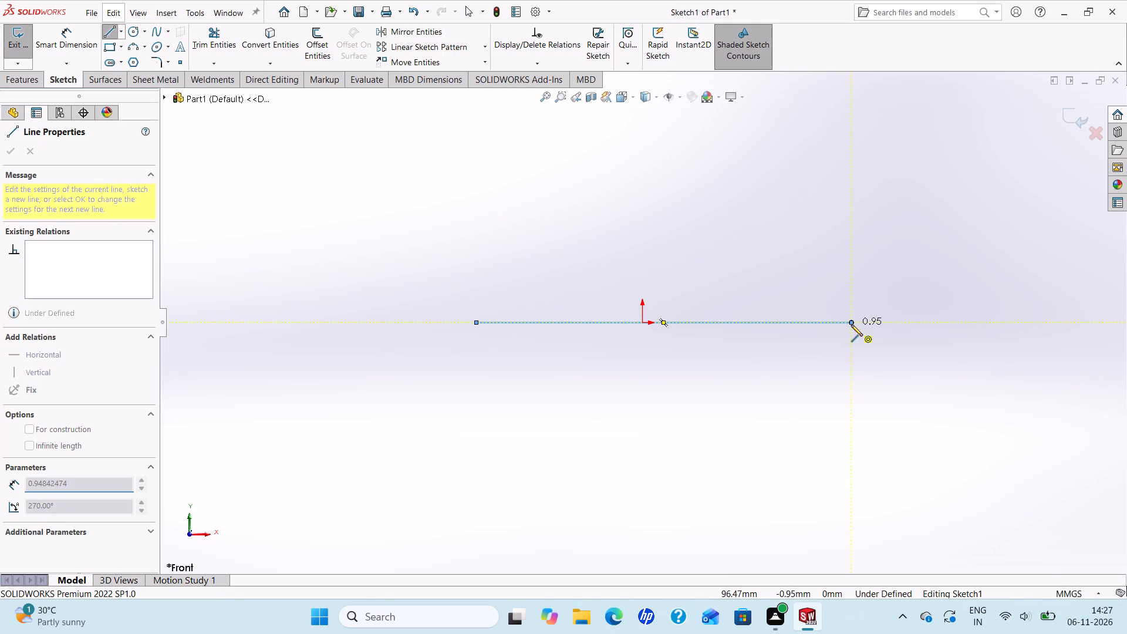
pyautogui.click(893, 336)
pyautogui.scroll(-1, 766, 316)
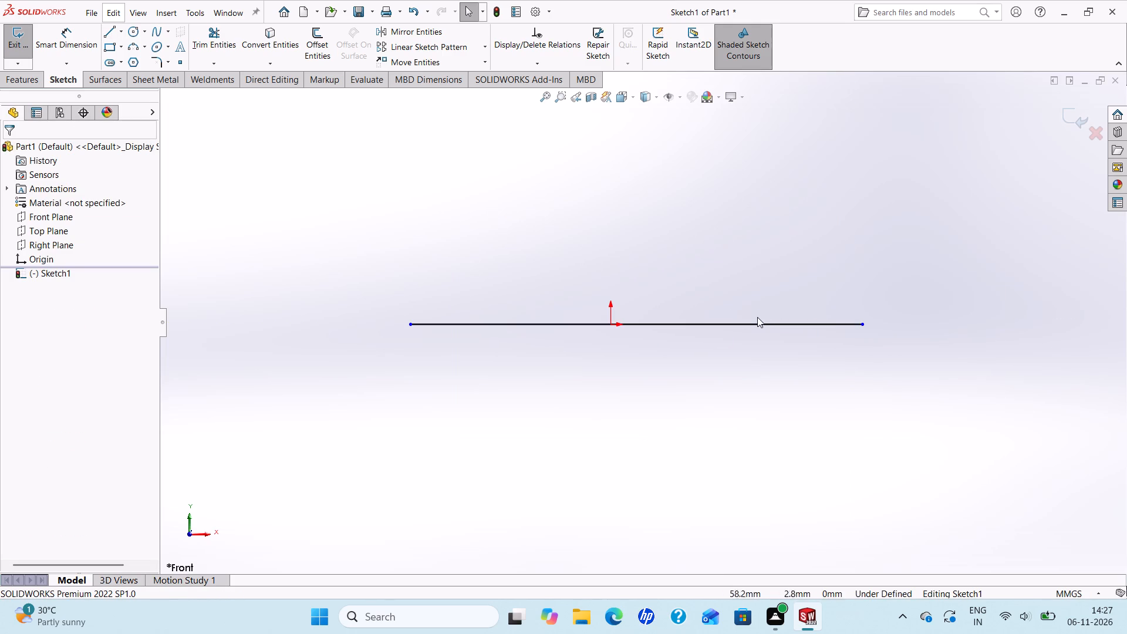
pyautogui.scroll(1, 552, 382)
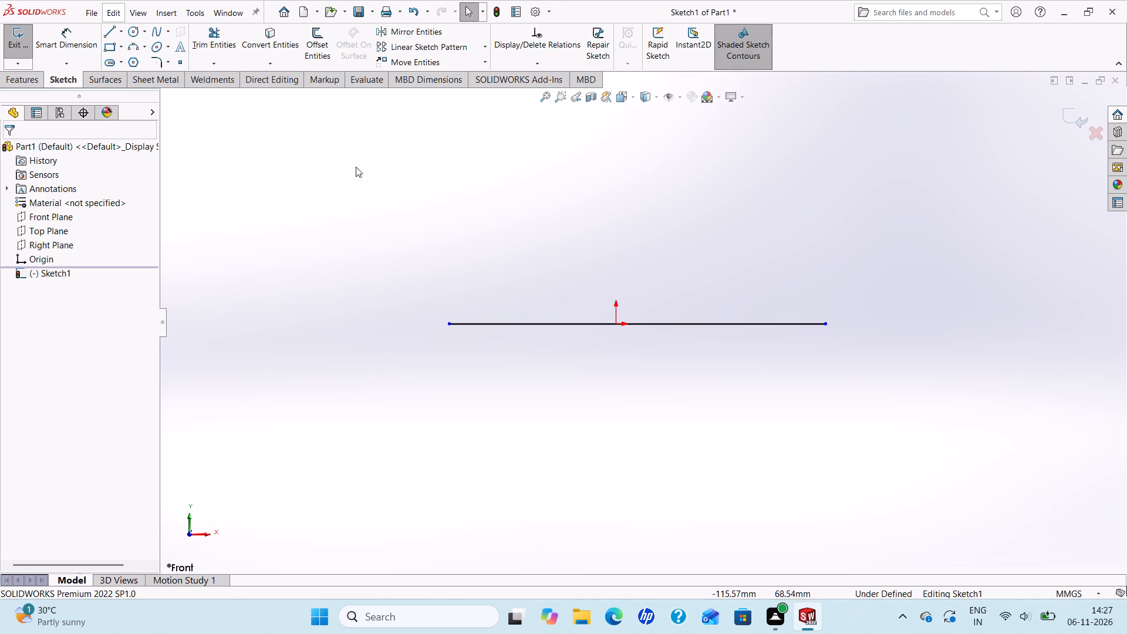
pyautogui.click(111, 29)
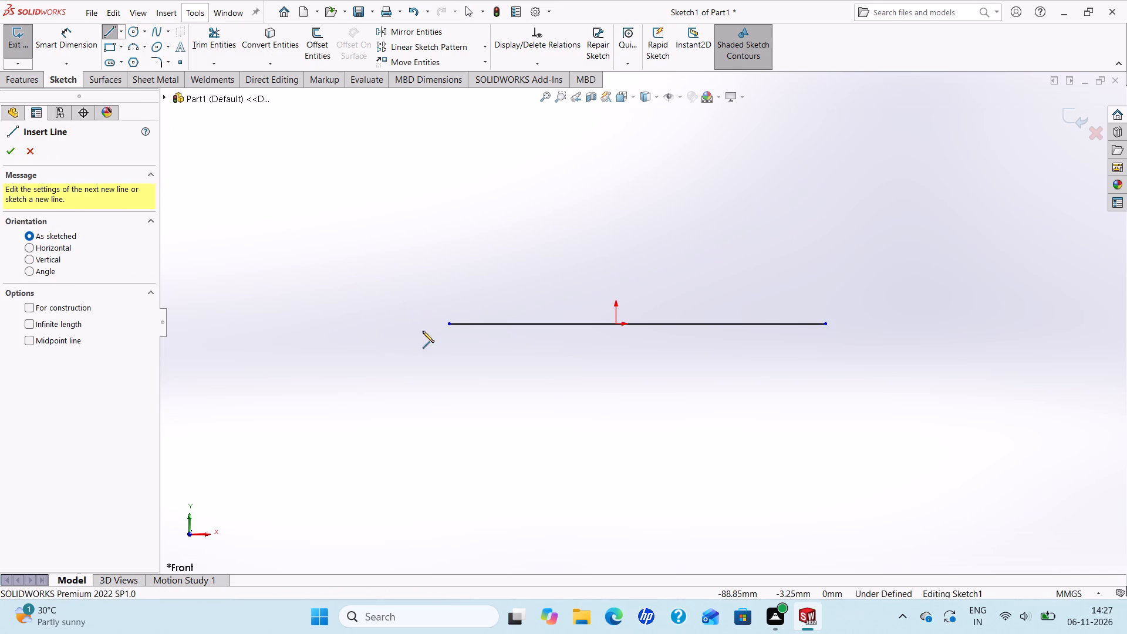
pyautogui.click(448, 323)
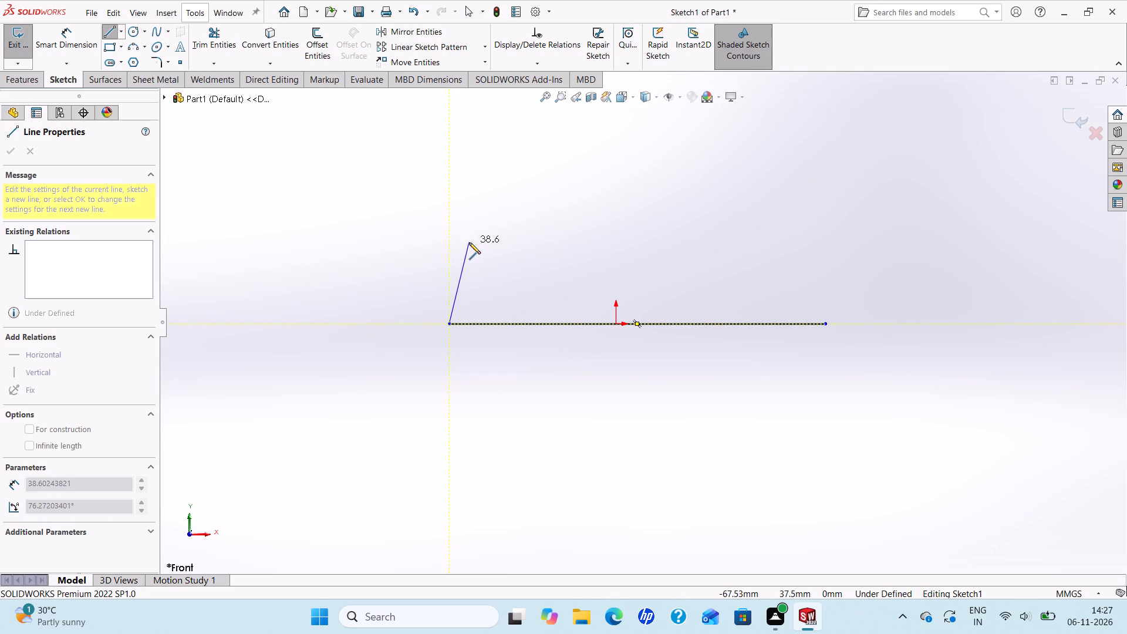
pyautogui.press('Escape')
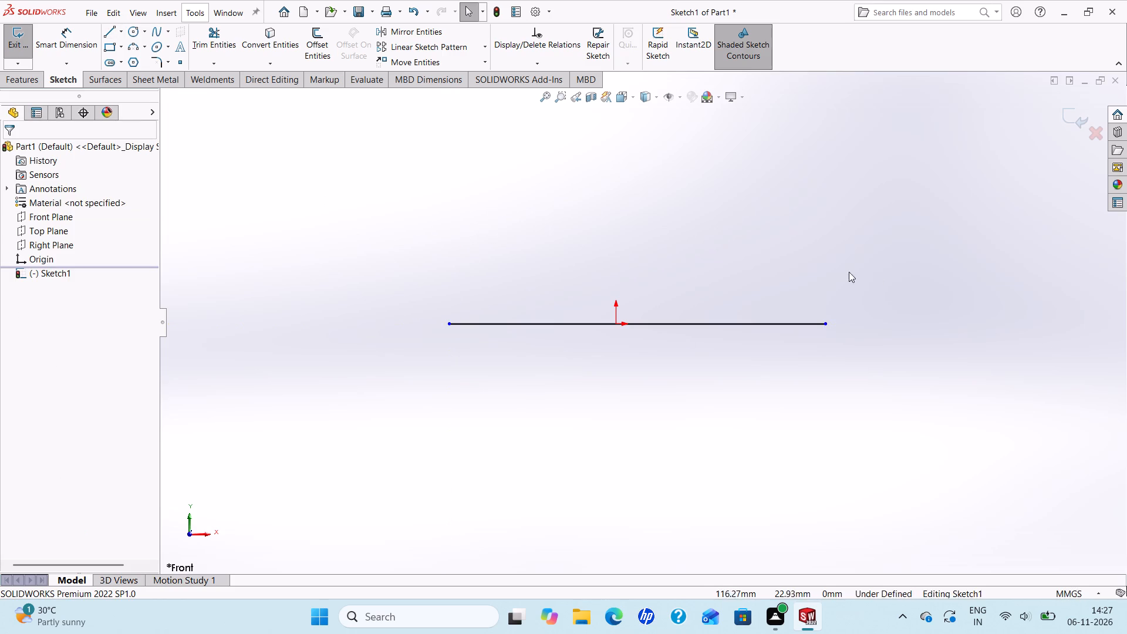
# Sketch a vertical line about 52 mm long upward from the right endpoint of the horizontal line.
pyautogui.click(114, 32)
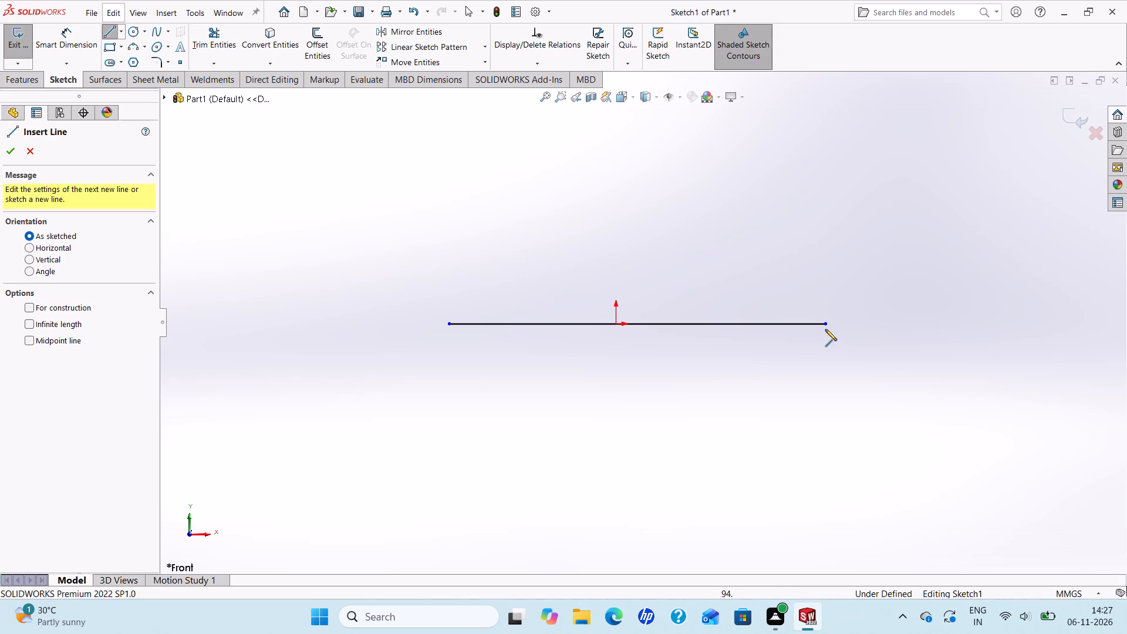
pyautogui.click(828, 325)
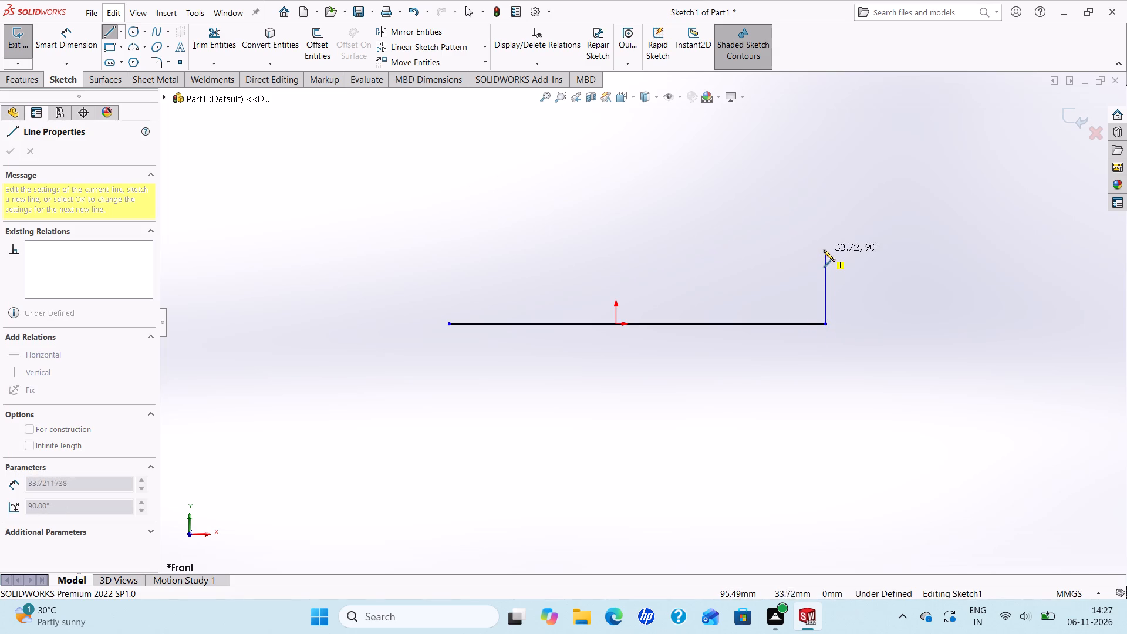
pyautogui.click(824, 210)
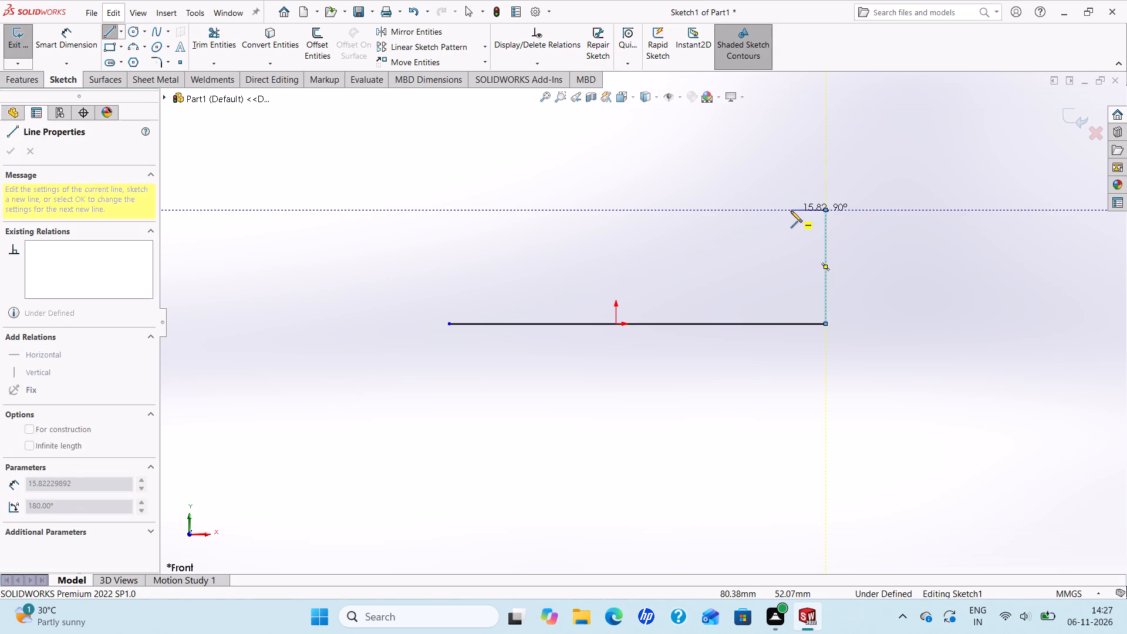
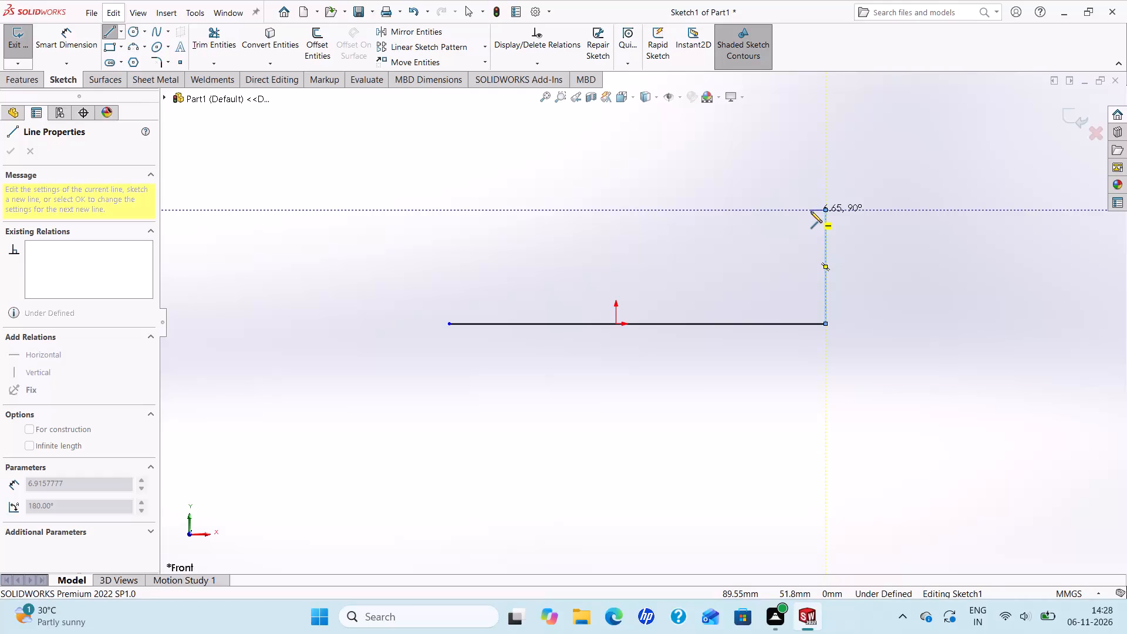
# Sketch the right lug about 21 mm up, 16 mm across and 42 mm down, plus a recess floor about 124 mm long toward -X.
pyautogui.click(811, 164)
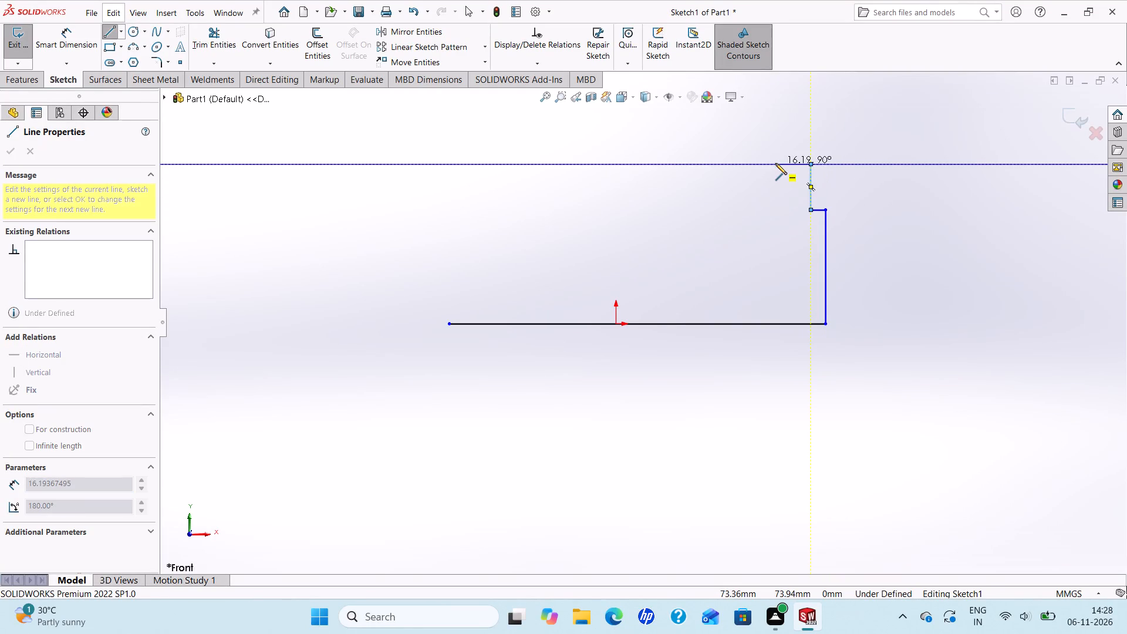
pyautogui.click(775, 163)
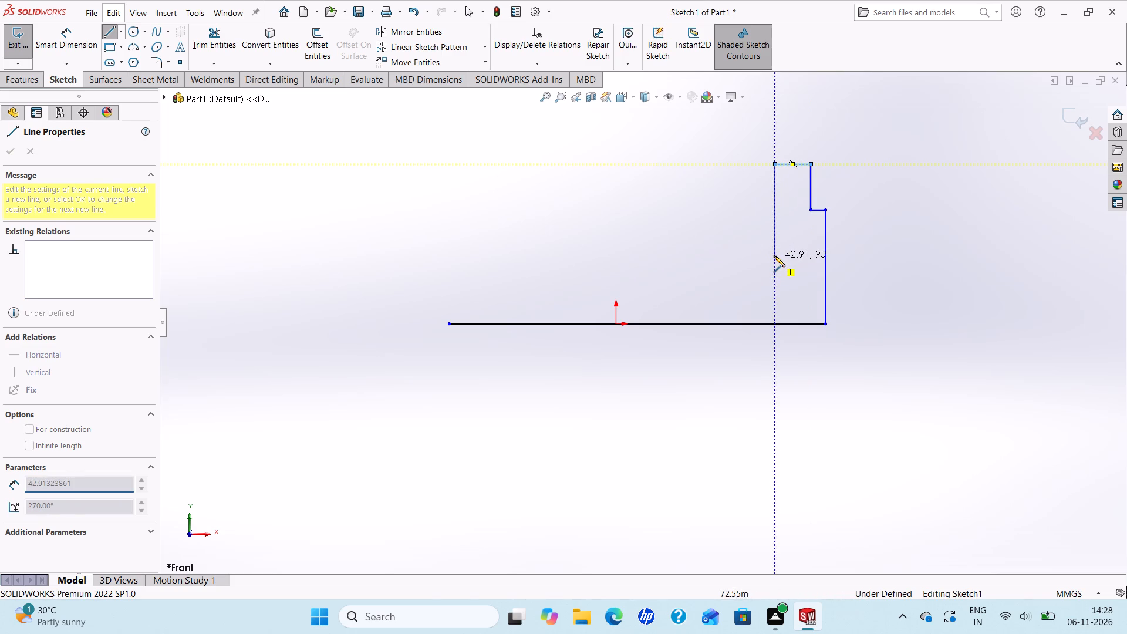
pyautogui.click(774, 255)
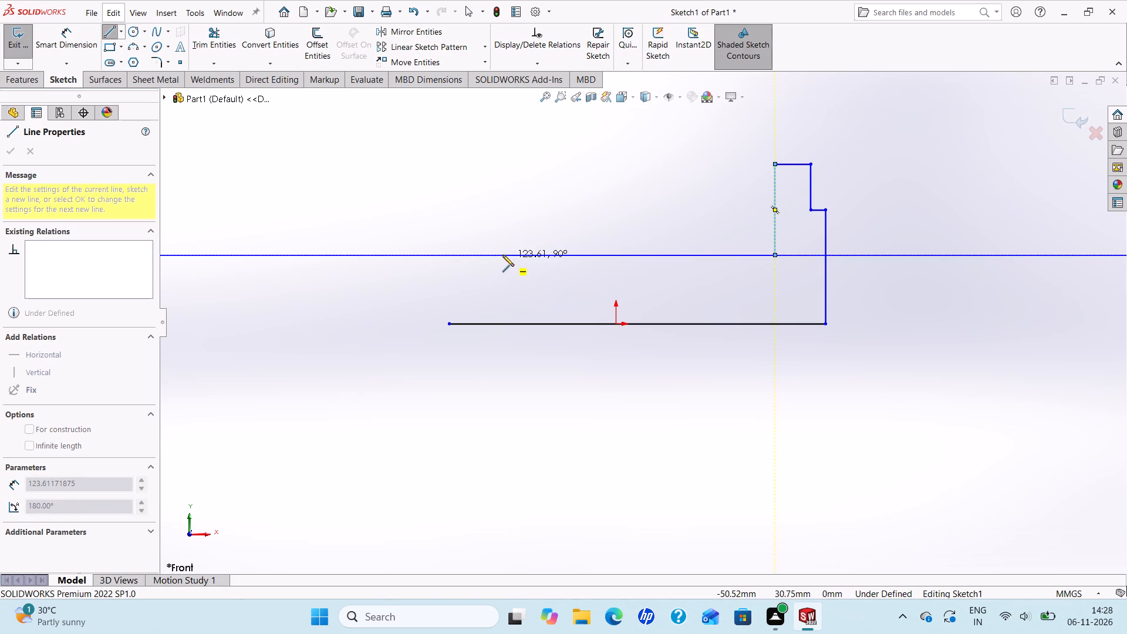
pyautogui.click(502, 255)
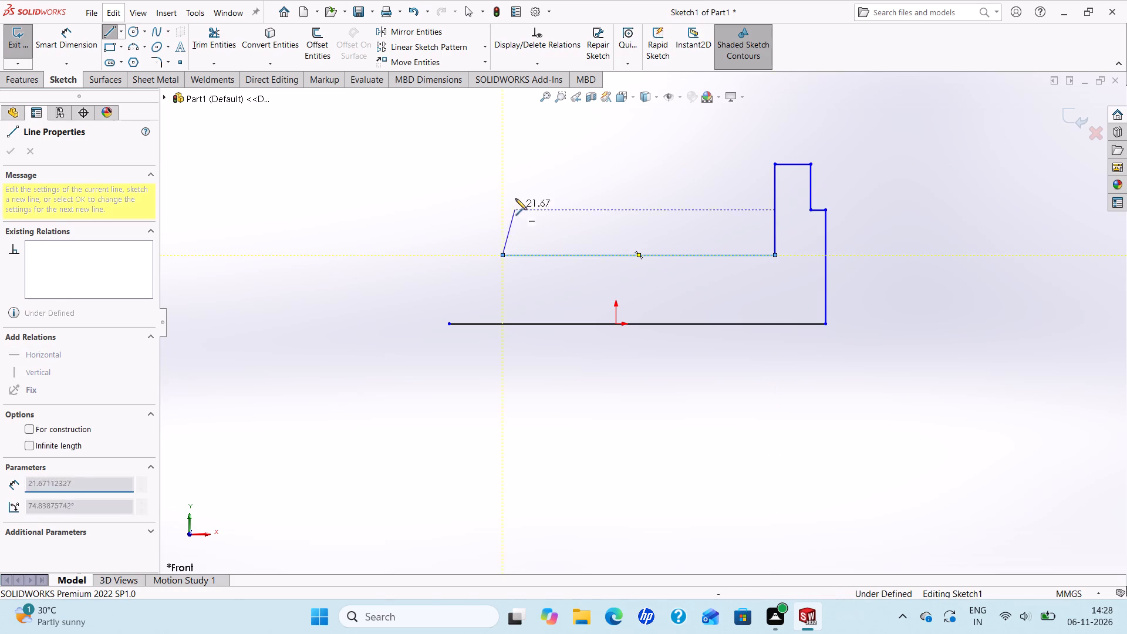
# Sketch the left lug level with the right one, about 17 mm wide with an outer shoulder, and close the profile at the base line's left endpoint.
pyautogui.click(504, 167)
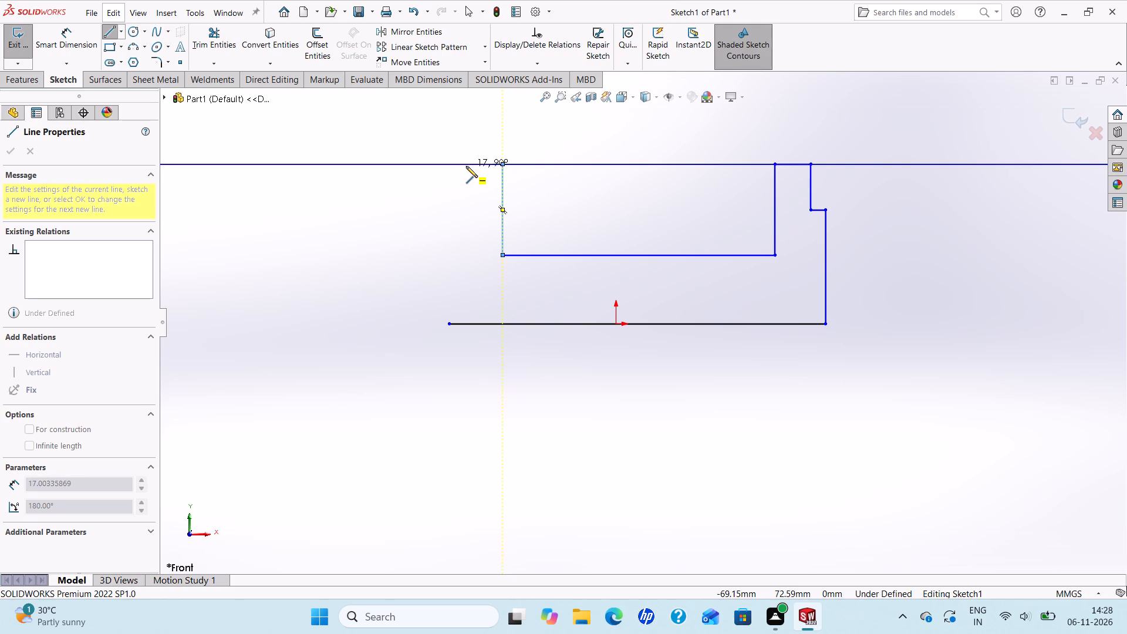
pyautogui.click(466, 166)
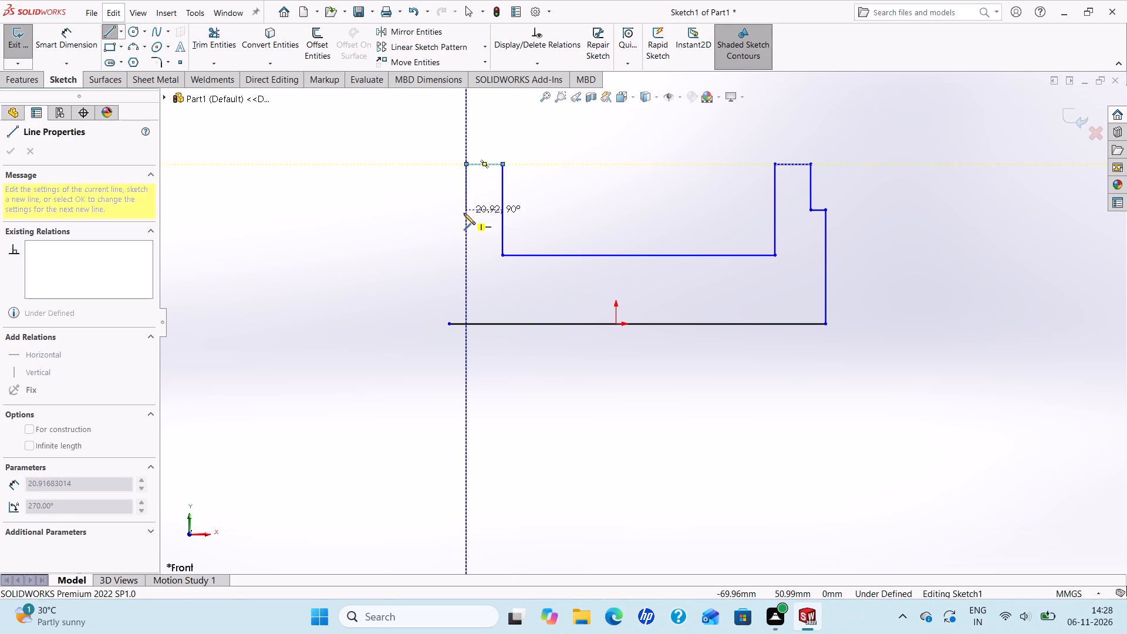
pyautogui.click(464, 214)
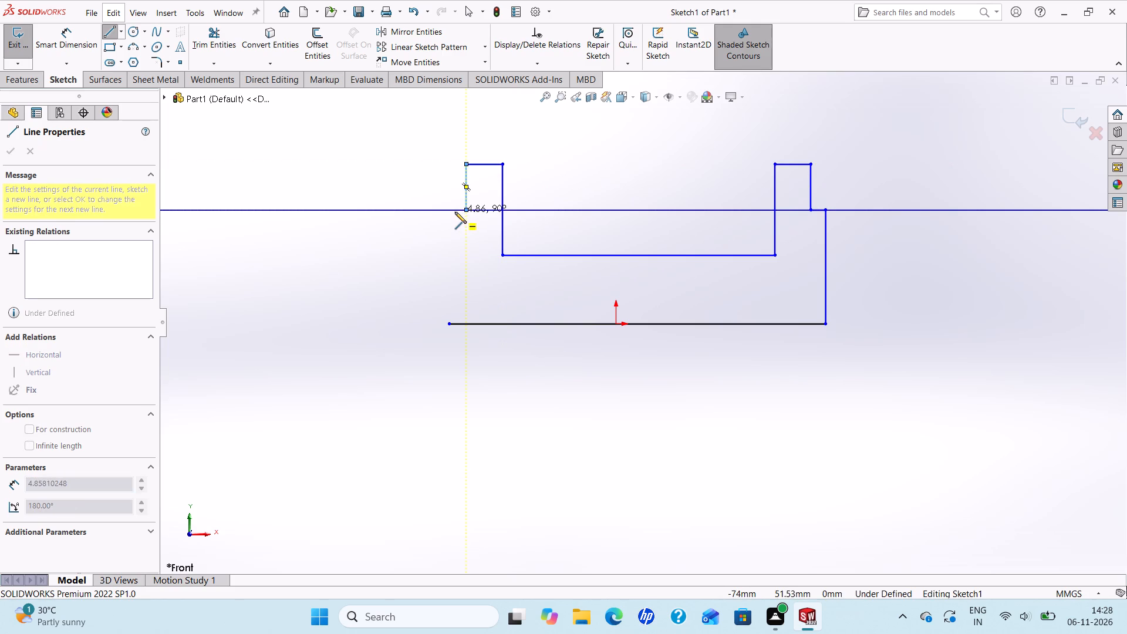
pyautogui.click(447, 210)
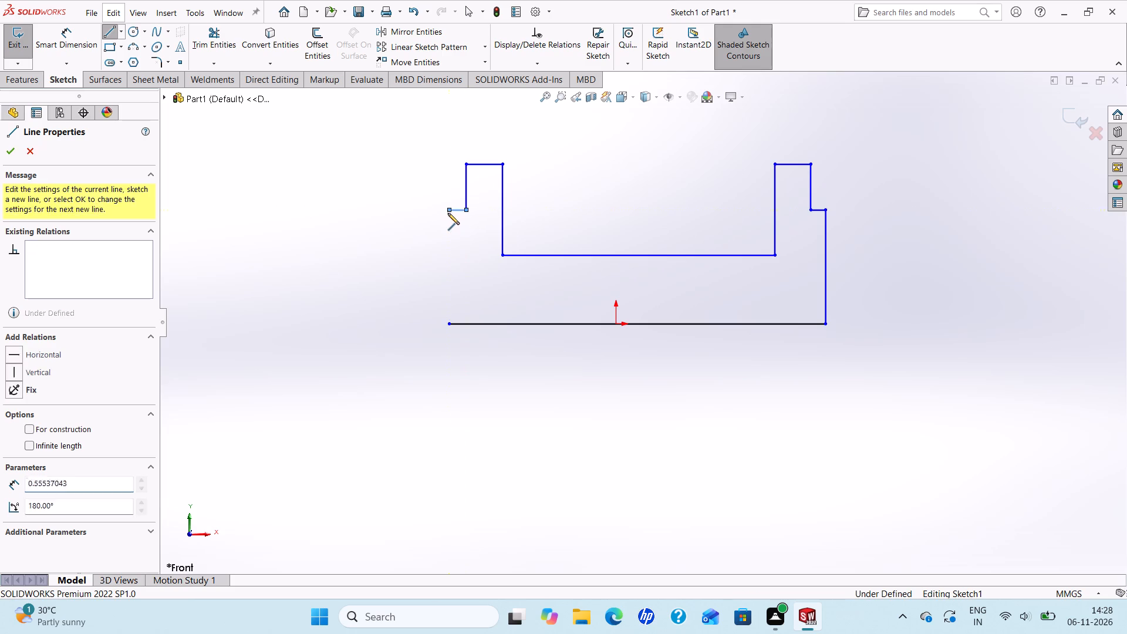
pyautogui.click(448, 325)
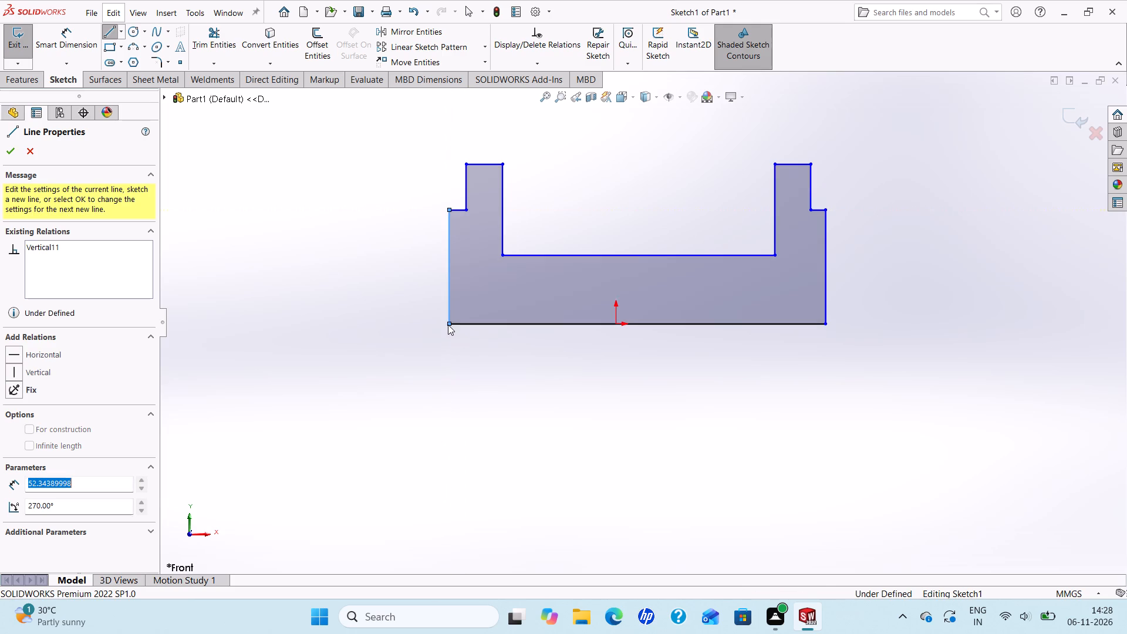
pyautogui.rightClick(448, 325)
pyautogui.click(480, 332)
pyautogui.scroll(1, 592, 221)
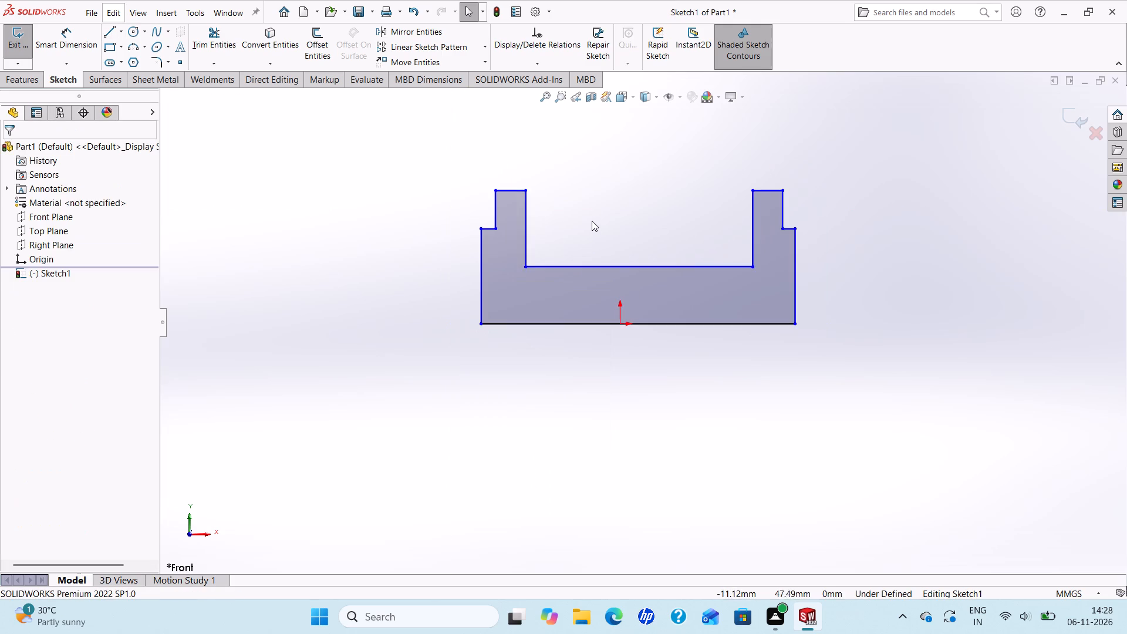
pyautogui.scroll(-1, 589, 225)
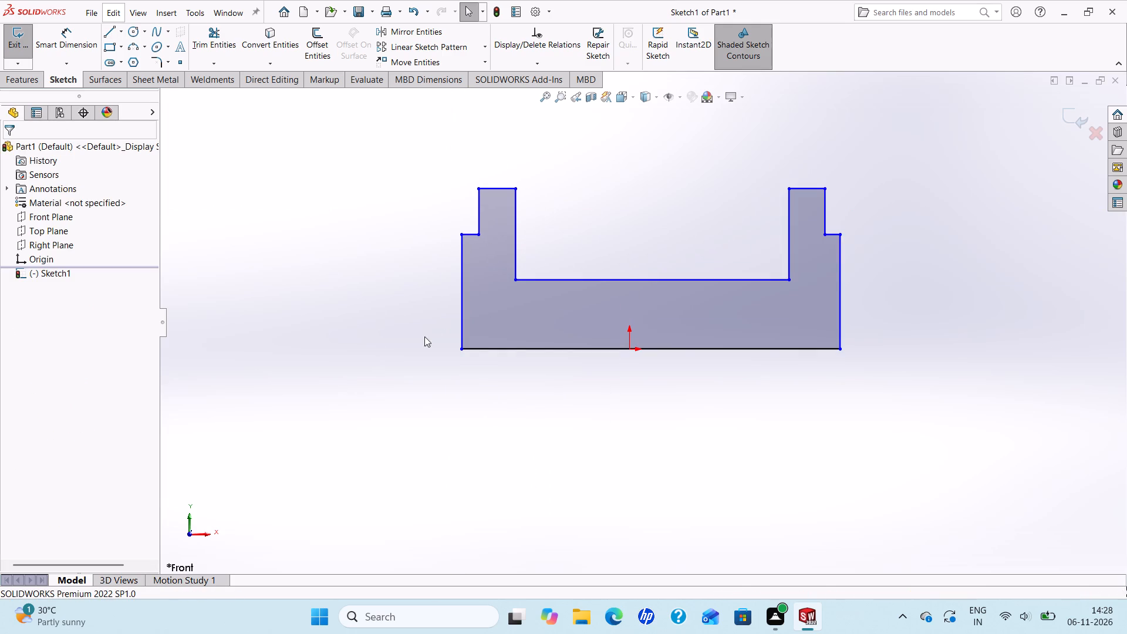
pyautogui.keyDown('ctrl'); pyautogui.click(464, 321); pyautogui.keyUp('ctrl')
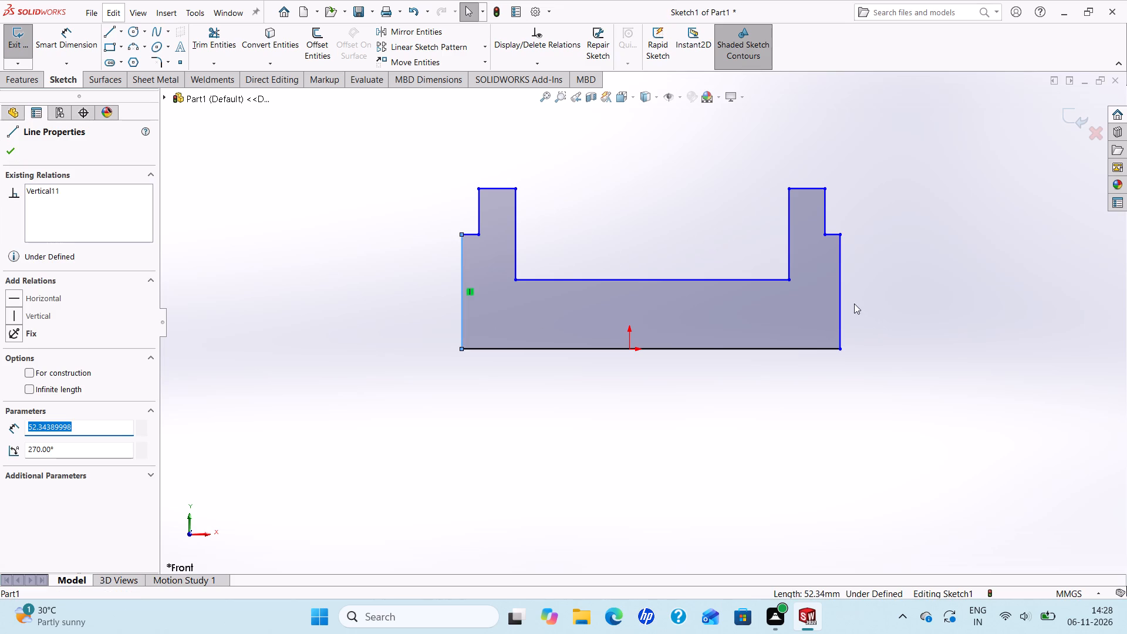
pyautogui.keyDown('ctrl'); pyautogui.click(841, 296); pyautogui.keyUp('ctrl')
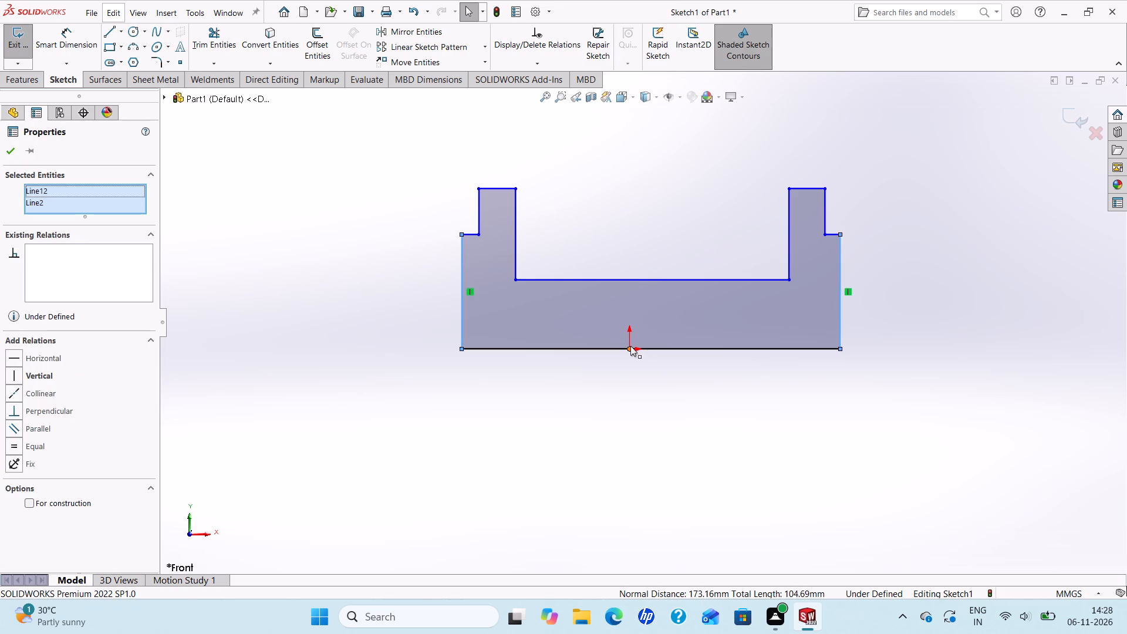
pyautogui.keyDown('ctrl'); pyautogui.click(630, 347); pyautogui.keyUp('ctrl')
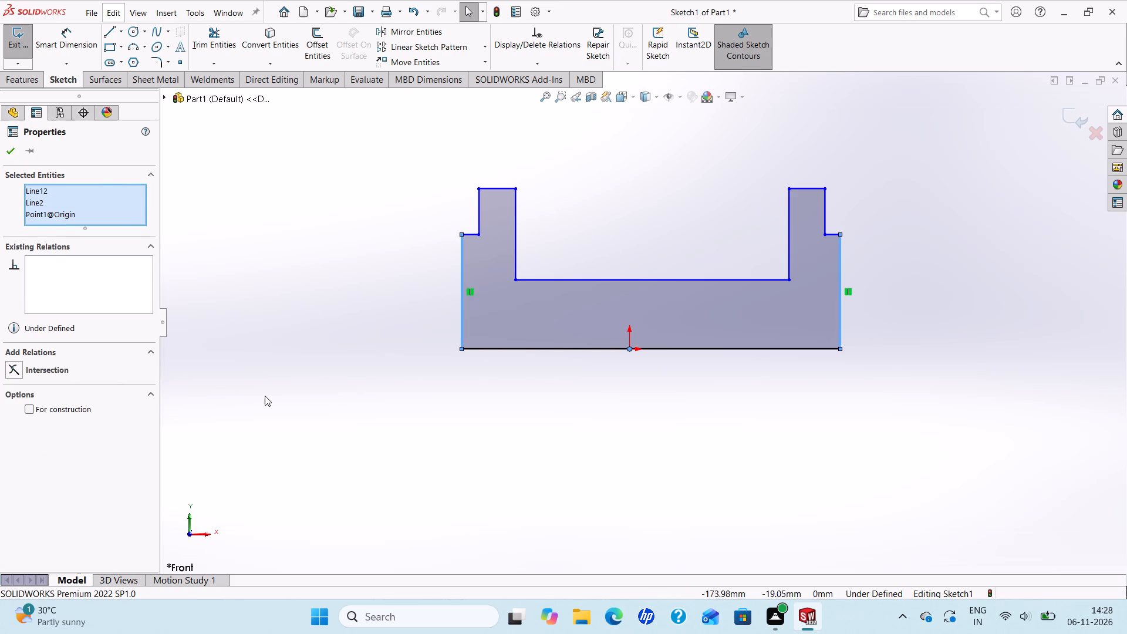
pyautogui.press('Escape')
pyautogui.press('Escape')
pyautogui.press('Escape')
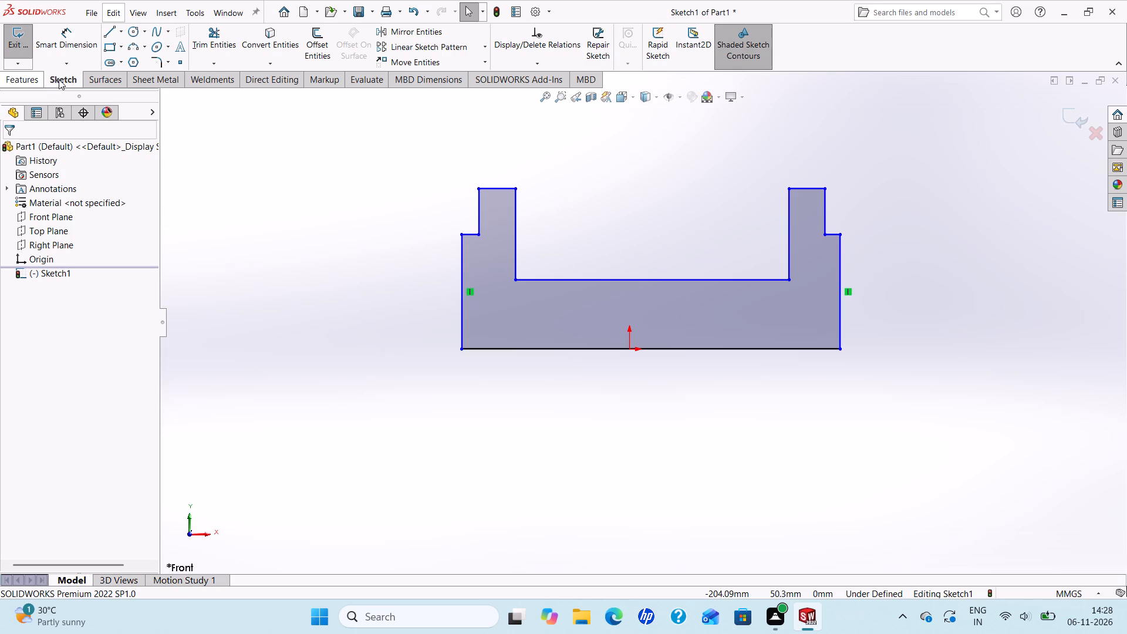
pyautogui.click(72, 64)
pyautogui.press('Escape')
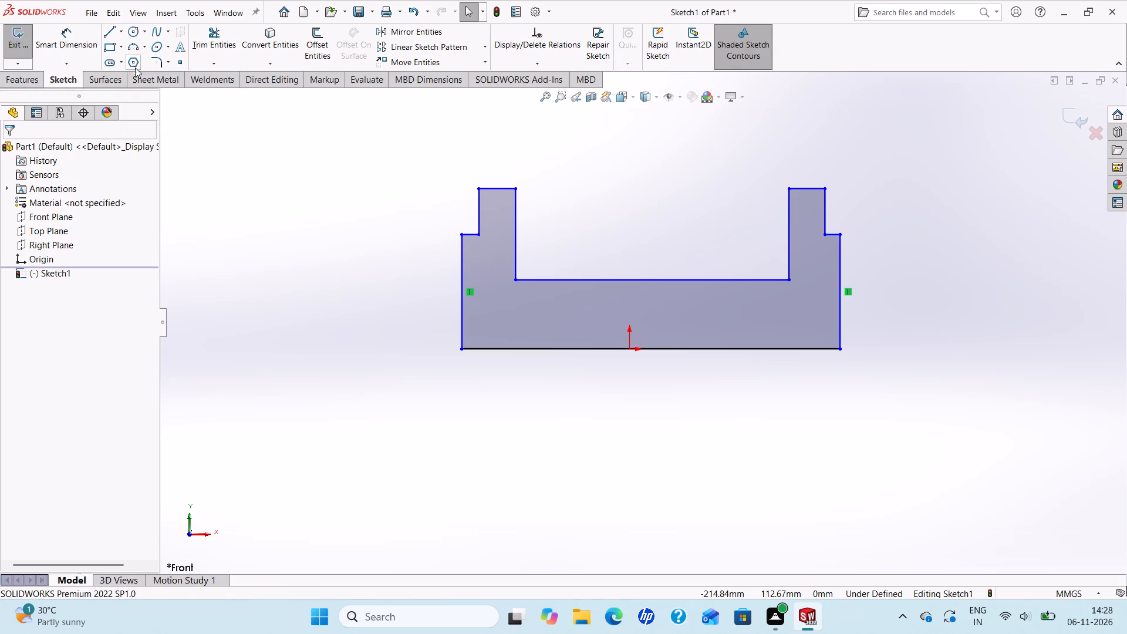
# Sketch a vertical centerline about 61 mm long upward from the origin.
pyautogui.click(123, 35)
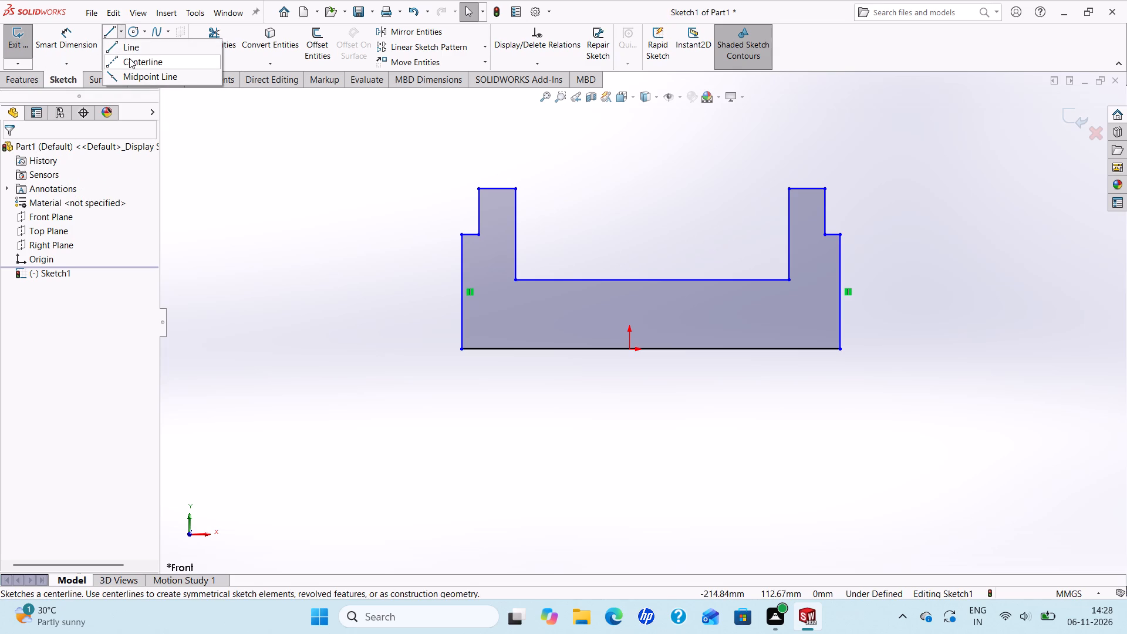
pyautogui.click(129, 62)
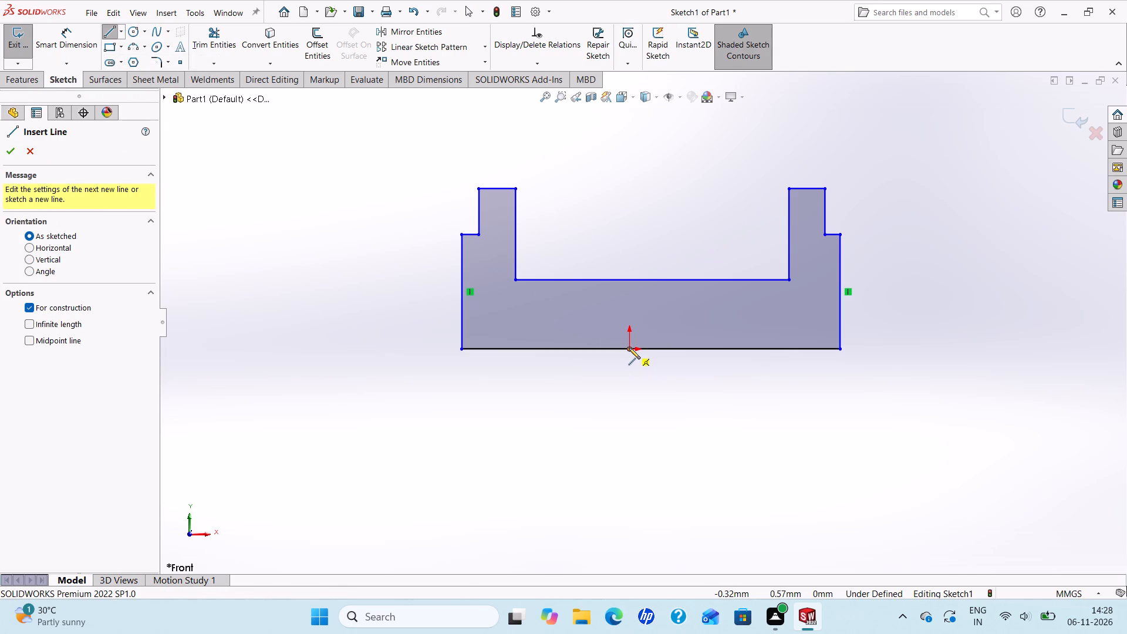
pyautogui.click(629, 348)
pyautogui.click(630, 215)
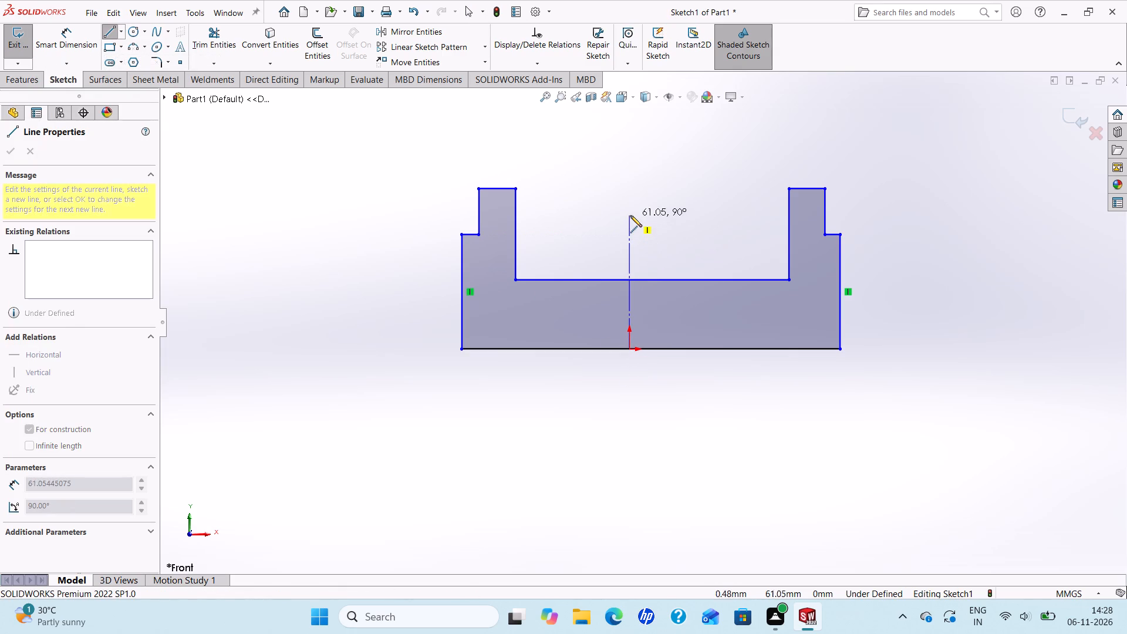
pyautogui.rightClick(630, 215)
pyautogui.click(652, 222)
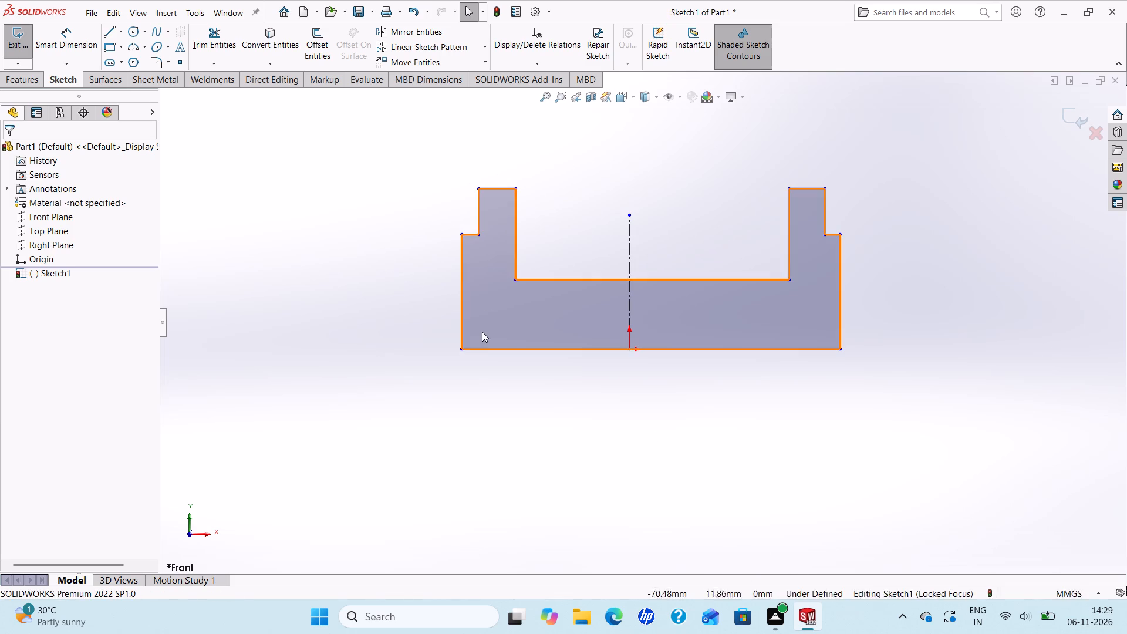
# Convert the horizontal base line of the profile to construction geometry.
pyautogui.click(494, 351)
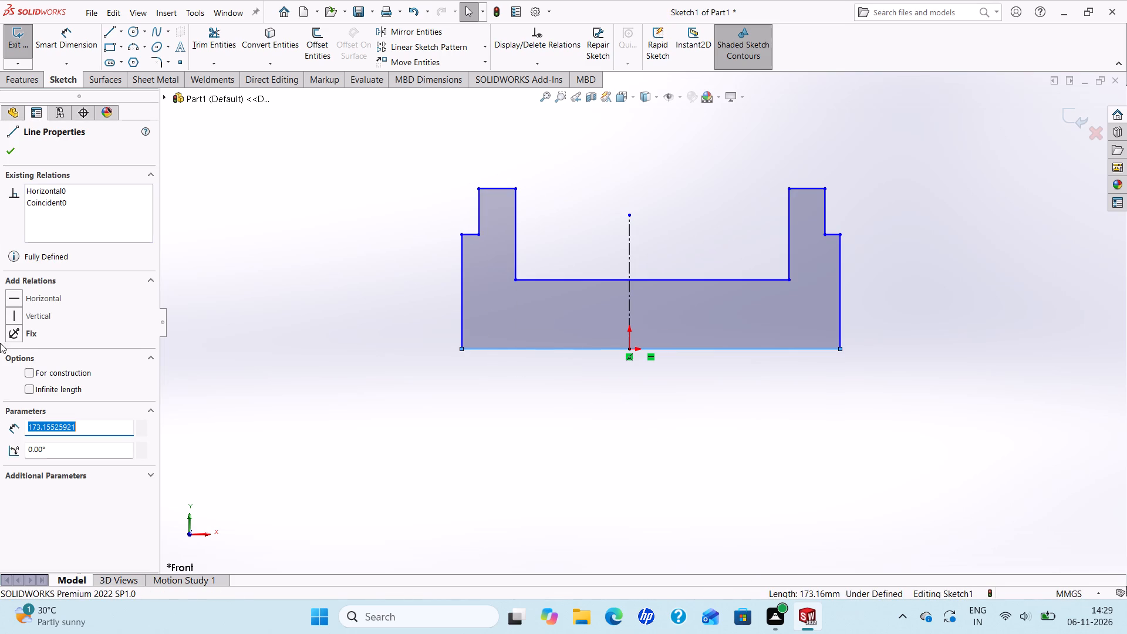
pyautogui.click(26, 370)
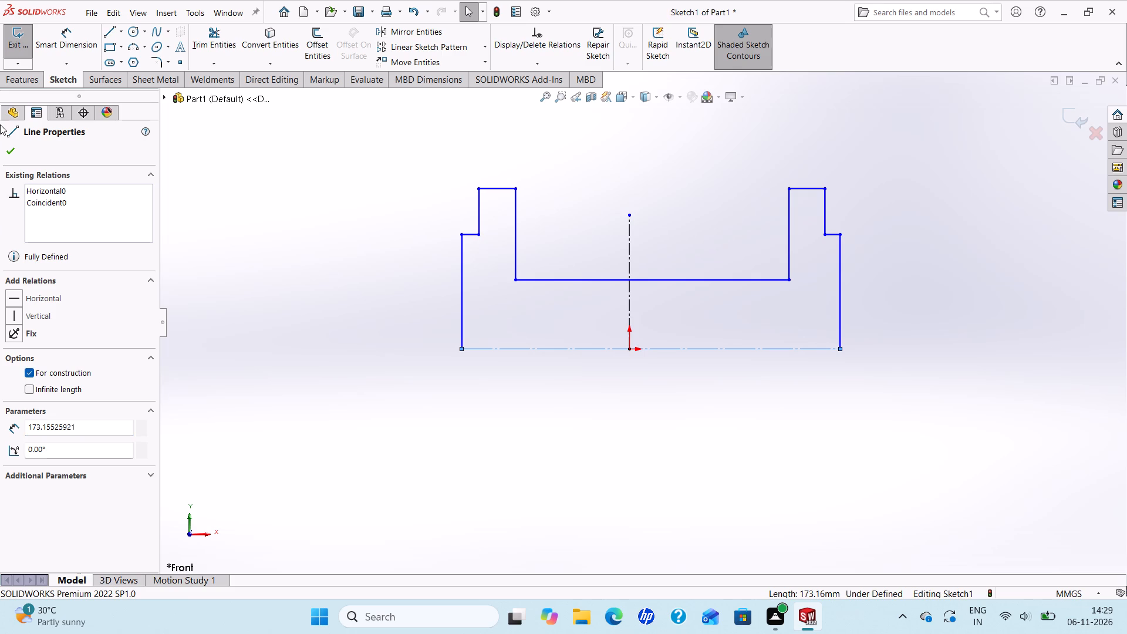
pyautogui.click(9, 155)
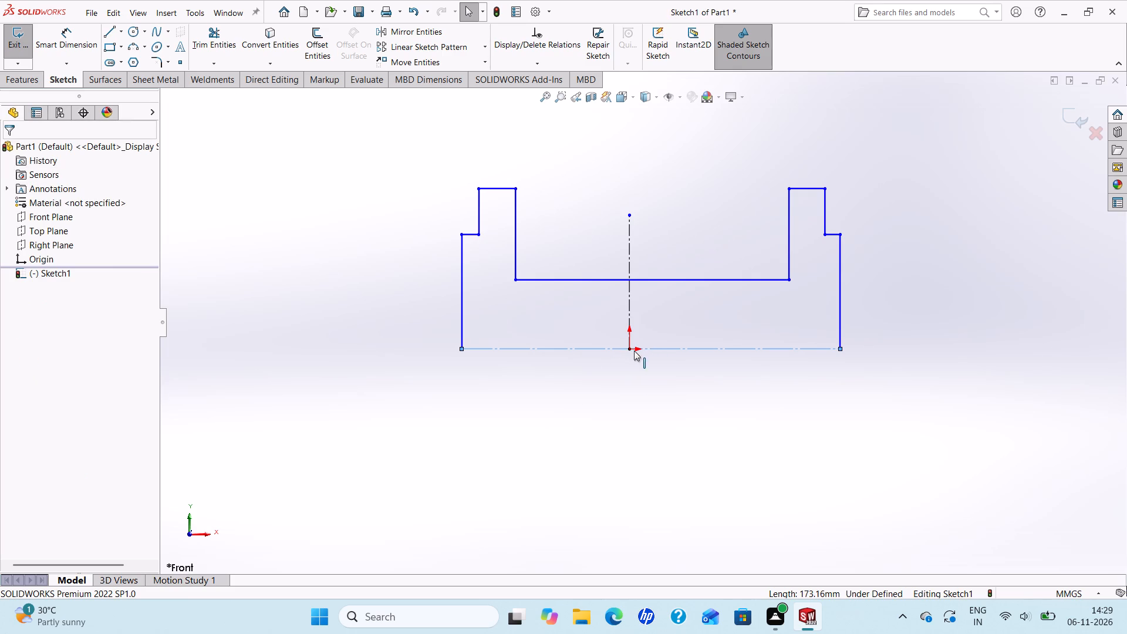
# Add a Coincident relation between the base line's midpoint and the origin.
pyautogui.keyDown('ctrl'); pyautogui.click(650, 348); pyautogui.keyUp('ctrl')
pyautogui.keyDown('ctrl'); pyautogui.click(626, 351); pyautogui.keyUp('ctrl')
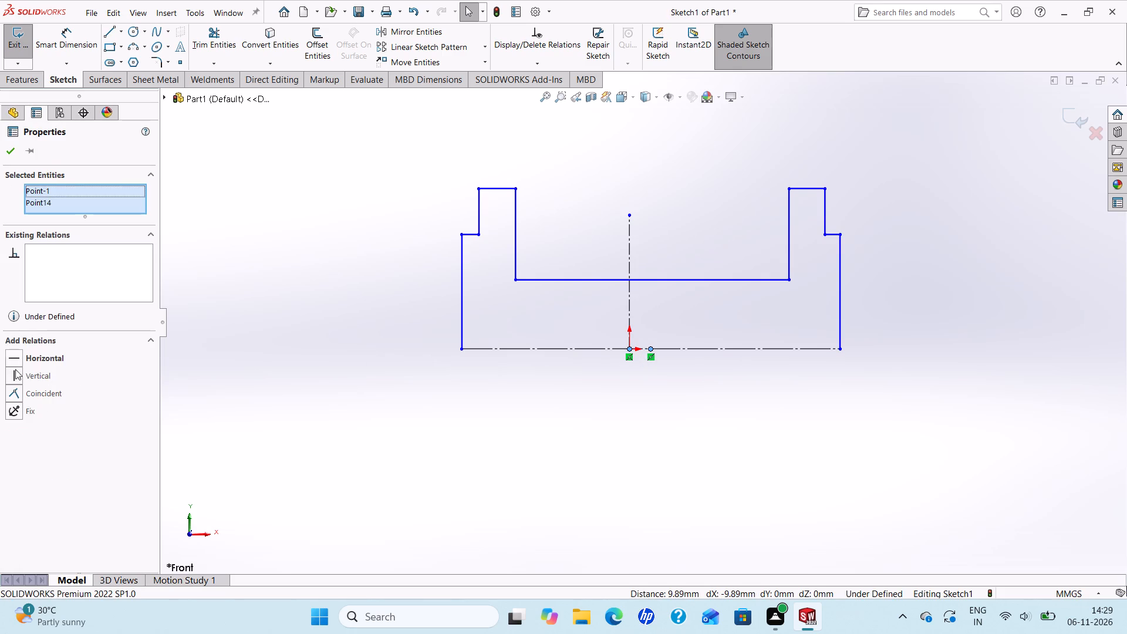
pyautogui.click(13, 393)
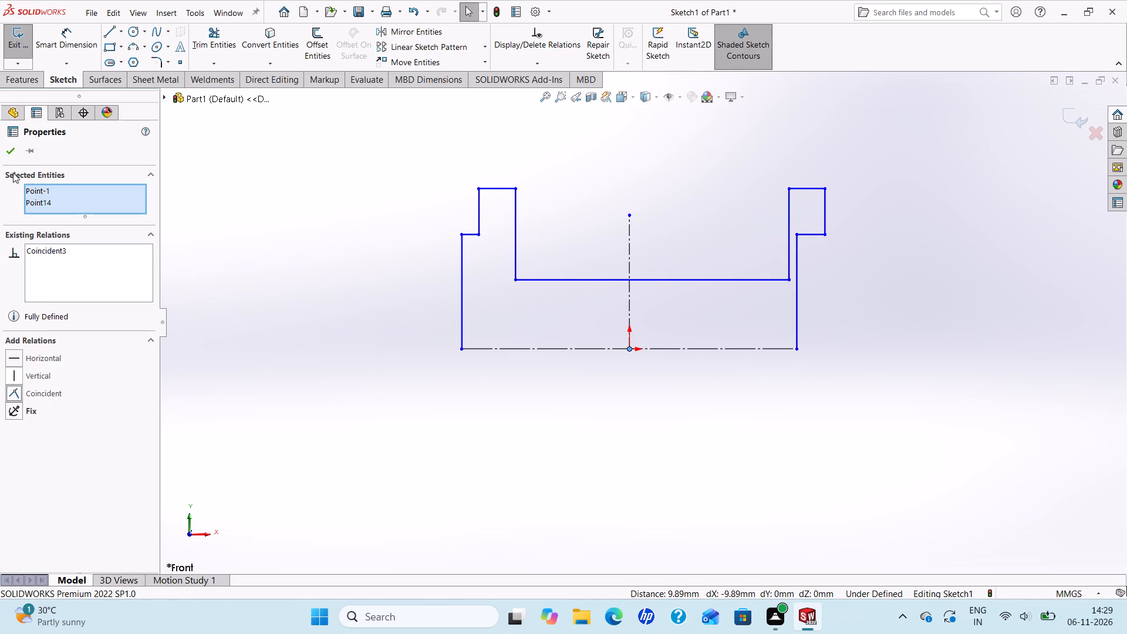
pyautogui.click(12, 154)
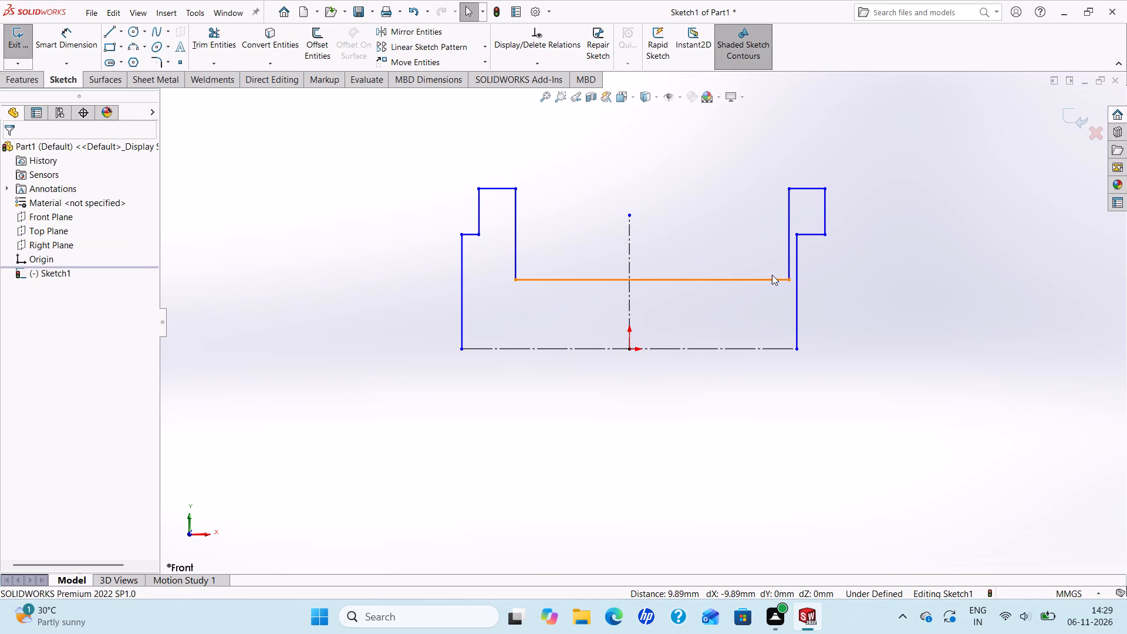
# Move the profile's right outer shoulder corner outward past the right lug, to about X 104 mm, Y 52 mm.
pyautogui.scroll(-1, 822, 268)
pyautogui.scroll(1, 822, 268)
pyautogui.scroll(-1, 820, 267)
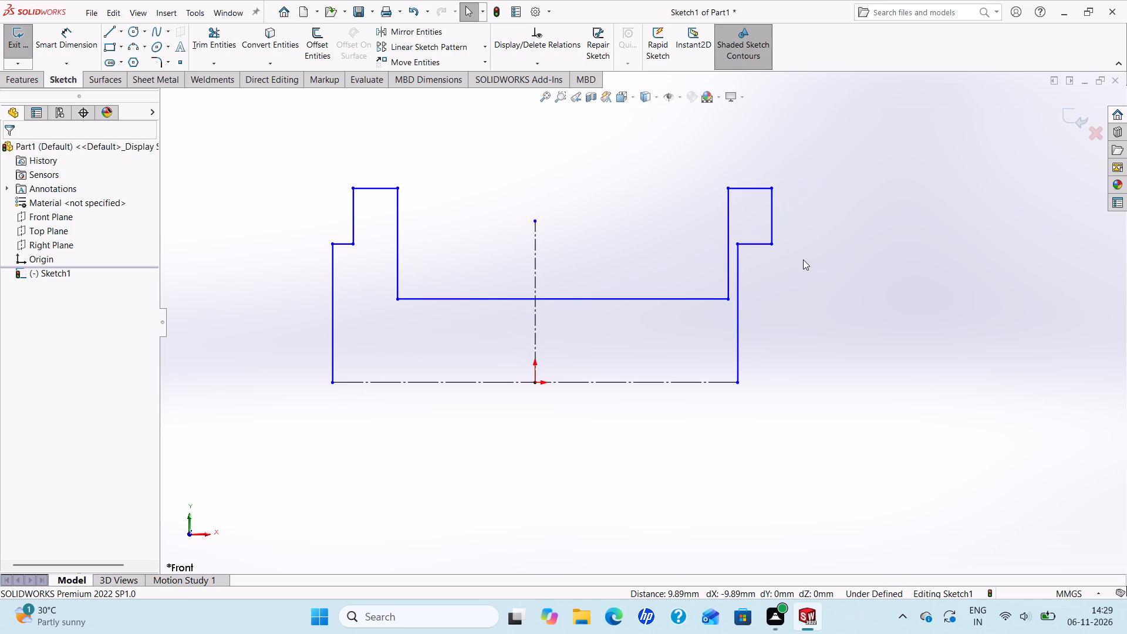
pyautogui.scroll(1, 802, 259)
pyautogui.moveTo(723, 256); pyautogui.dragTo(781, 258)
pyautogui.scroll(1, 767, 237)
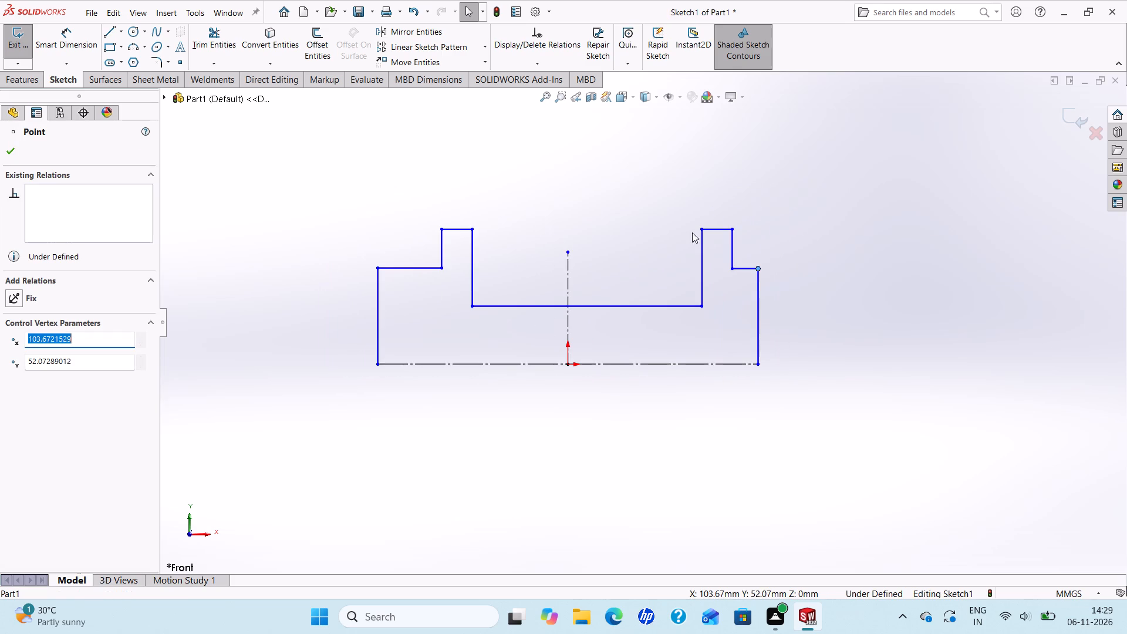
pyautogui.click(12, 148)
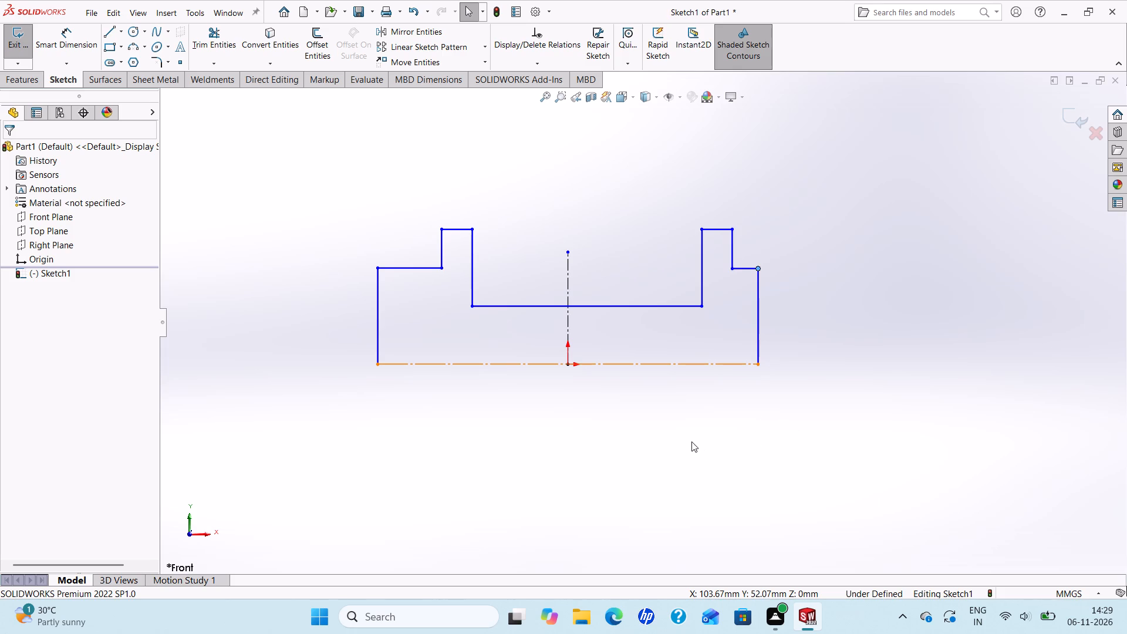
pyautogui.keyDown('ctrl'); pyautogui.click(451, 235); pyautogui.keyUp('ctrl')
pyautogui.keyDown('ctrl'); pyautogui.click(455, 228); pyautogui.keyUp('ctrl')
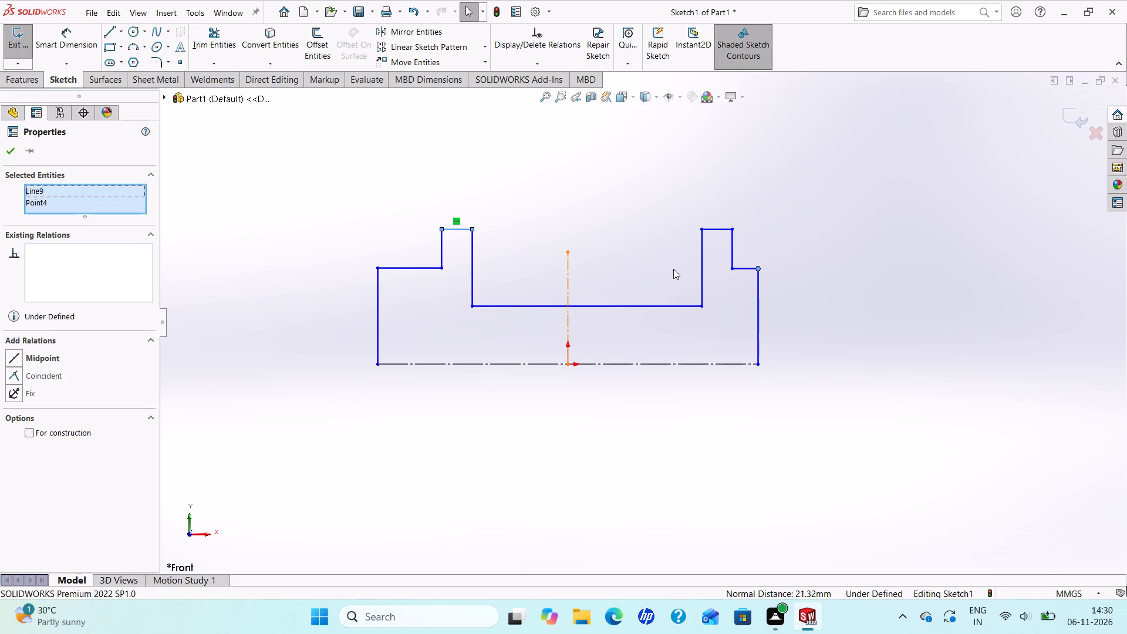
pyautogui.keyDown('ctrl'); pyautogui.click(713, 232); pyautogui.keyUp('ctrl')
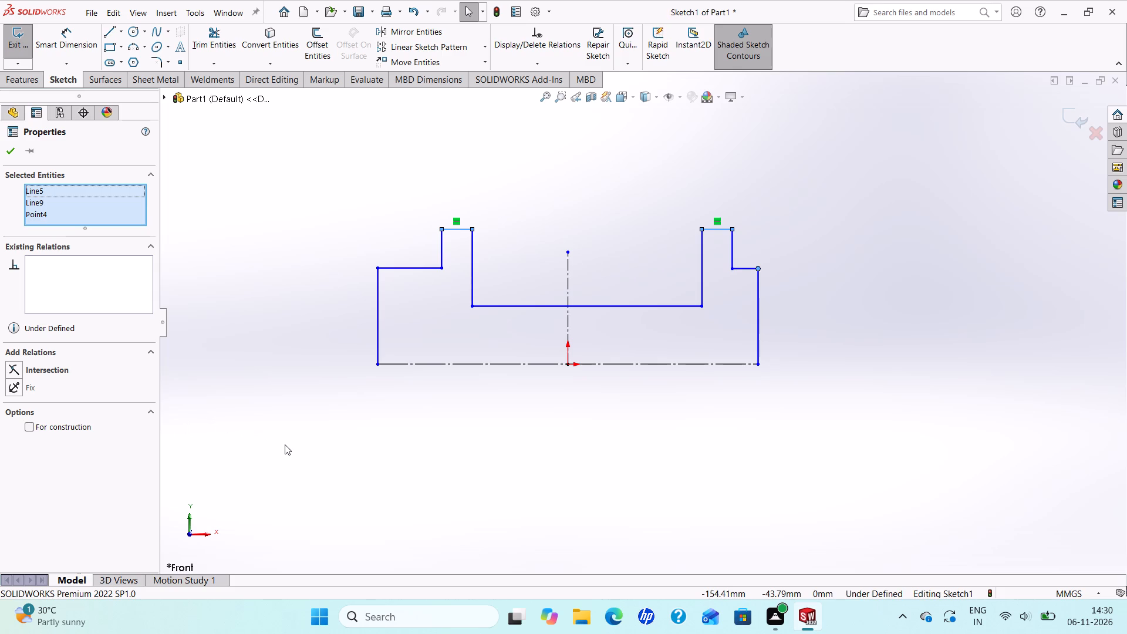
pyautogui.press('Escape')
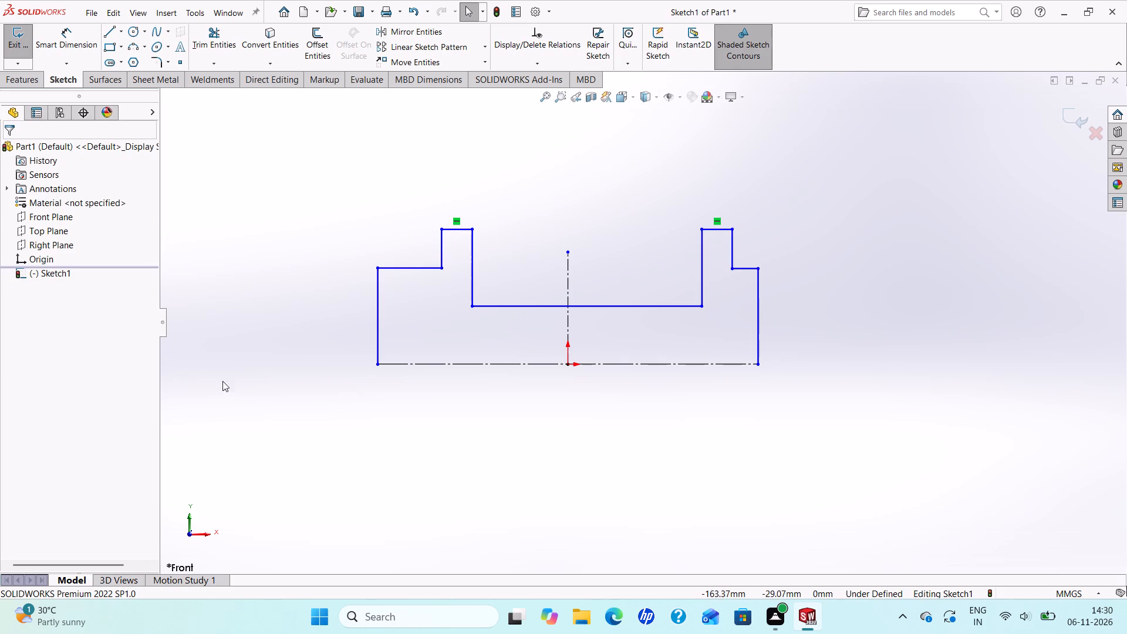
# Add an Equal relation between the top edges of the left and right lugs.
pyautogui.keyDown('ctrl'); pyautogui.click(453, 232); pyautogui.keyUp('ctrl')
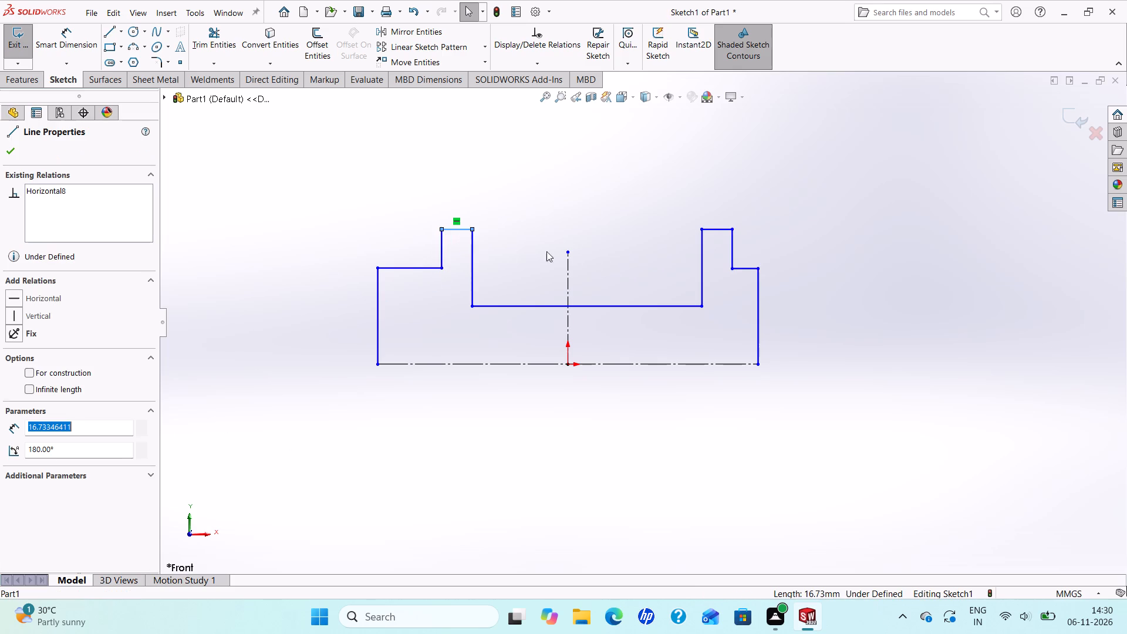
pyautogui.keyDown('ctrl'); pyautogui.click(722, 231); pyautogui.keyUp('ctrl')
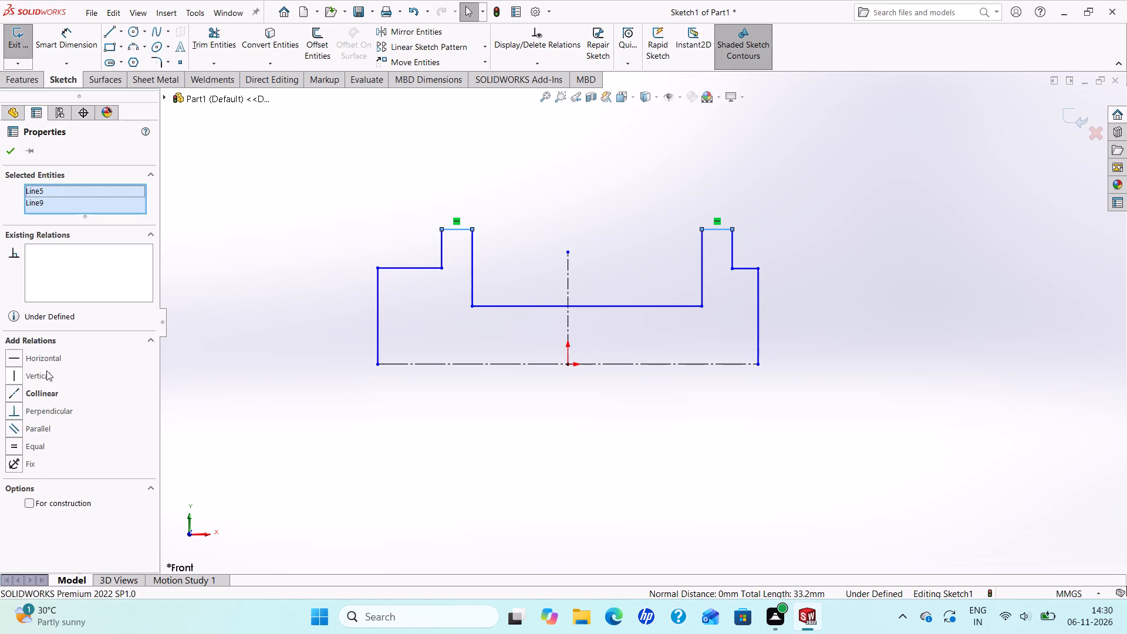
pyautogui.click(16, 446)
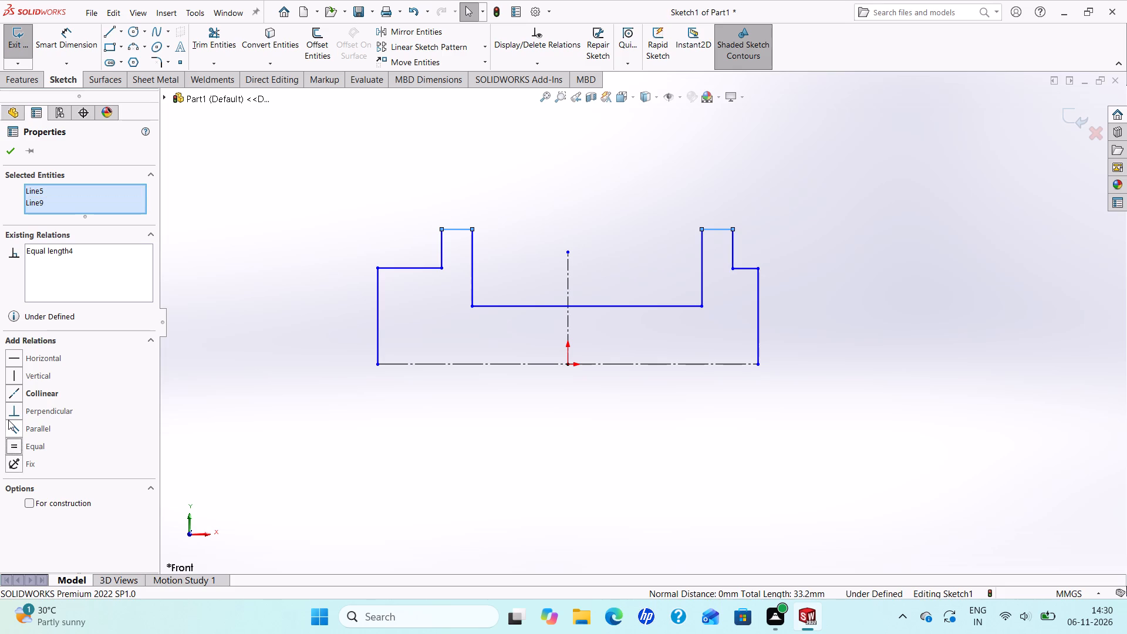
pyautogui.click(8, 157)
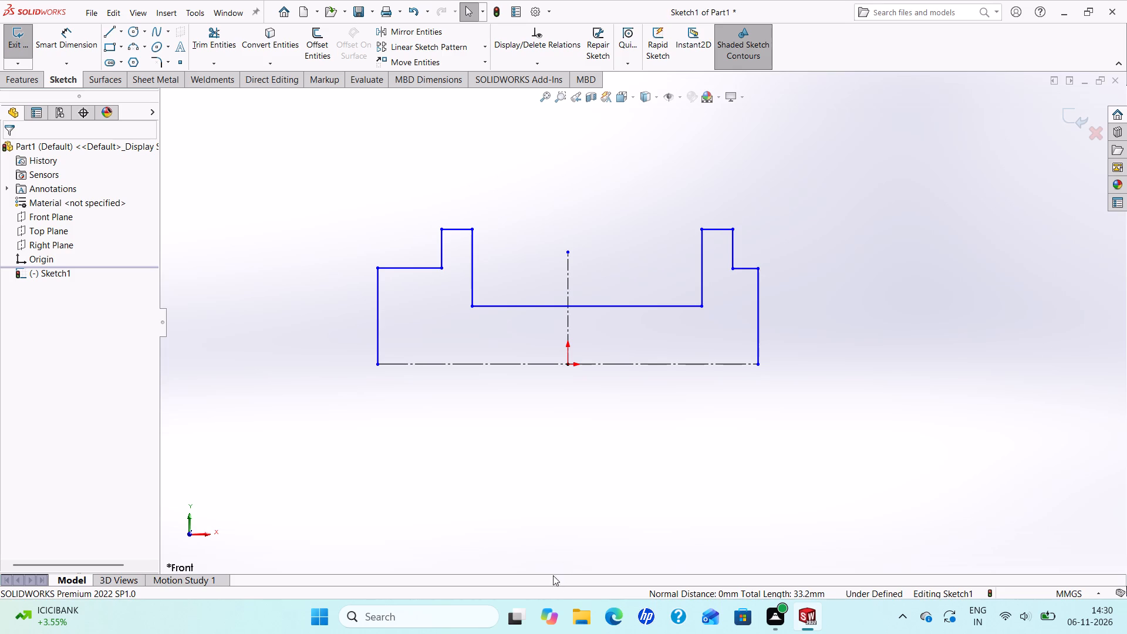
# Add Collinear and Equal relations between the left and right horizontal shoulder lines.
pyautogui.keyDown('ctrl'); pyautogui.click(402, 268); pyautogui.keyUp('ctrl')
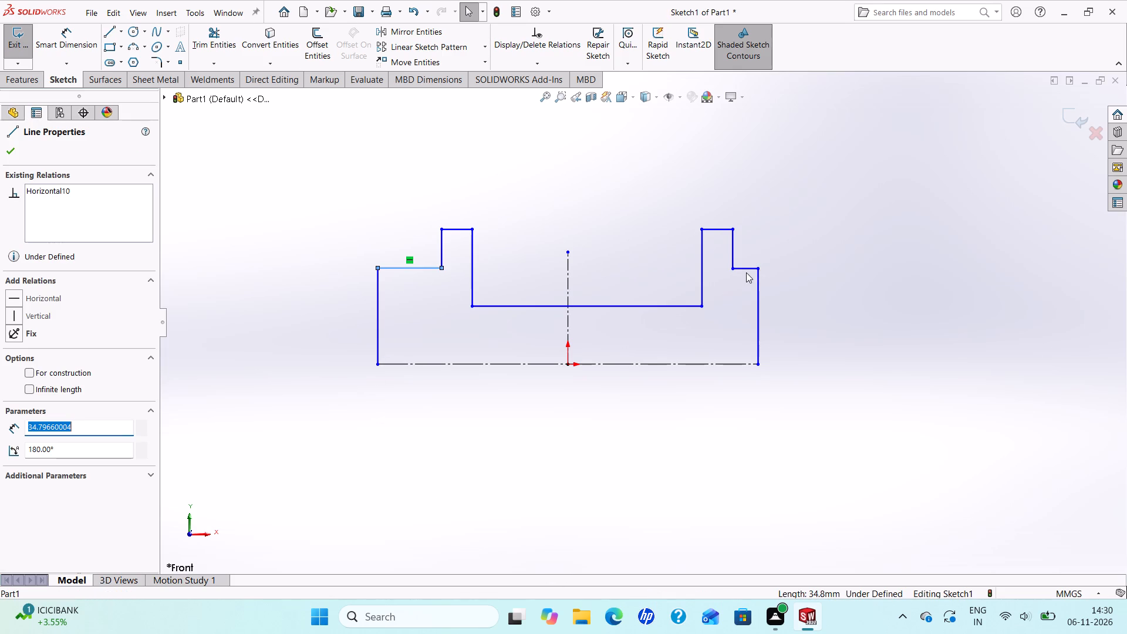
pyautogui.keyDown('ctrl'); pyautogui.click(747, 268); pyautogui.keyUp('ctrl')
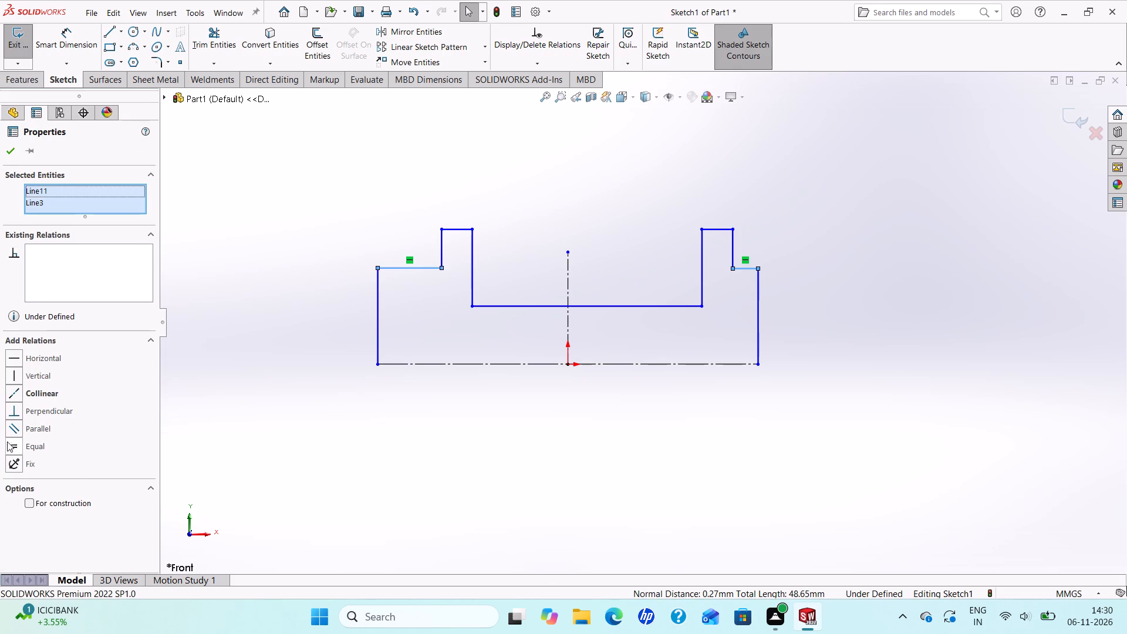
pyautogui.click(17, 389)
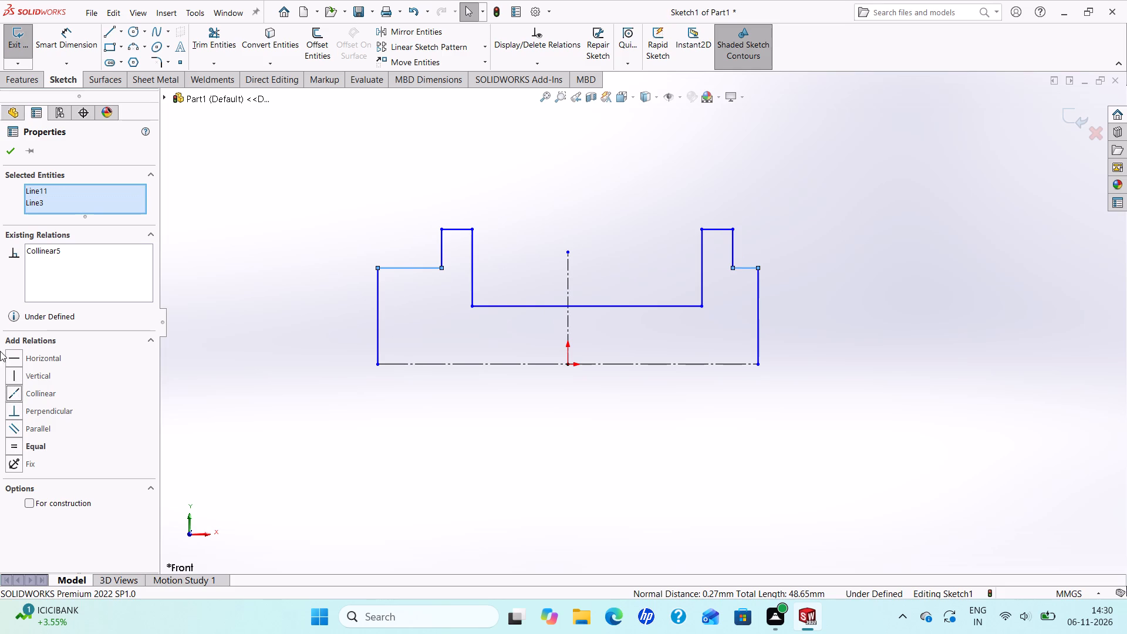
pyautogui.click(7, 154)
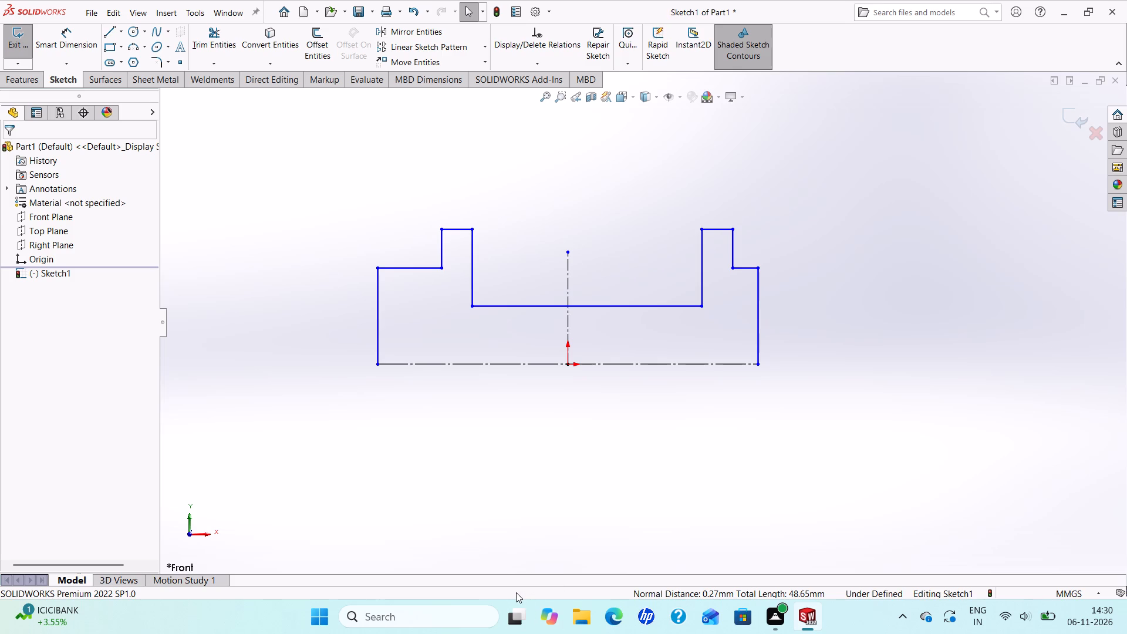
pyautogui.hotkey('ctrl', 'z')
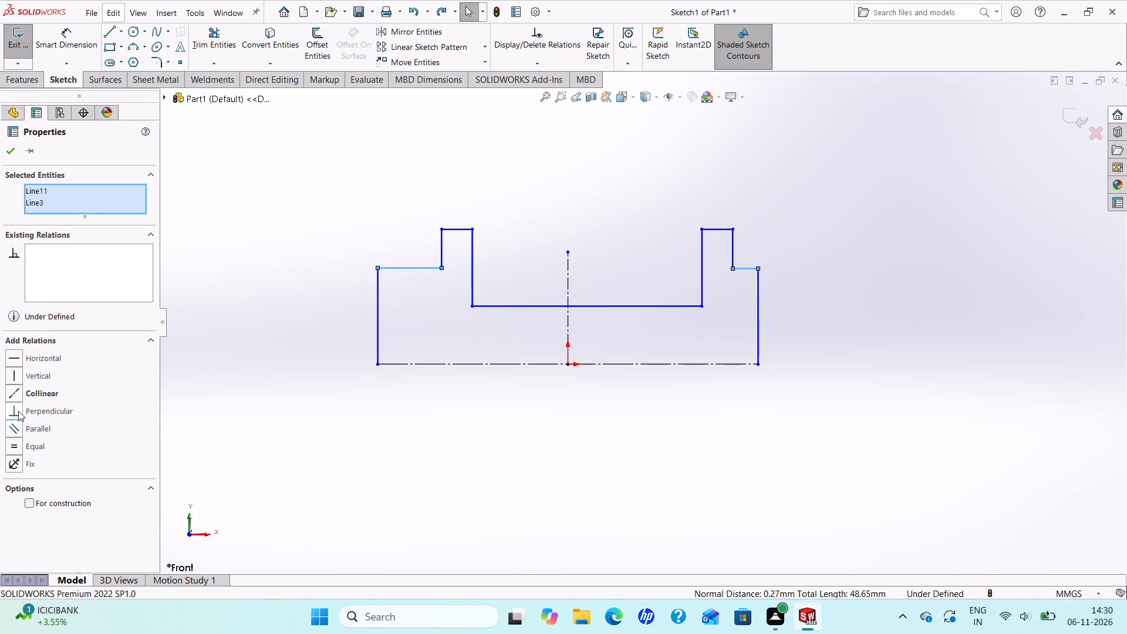
pyautogui.click(18, 392)
pyautogui.click(17, 446)
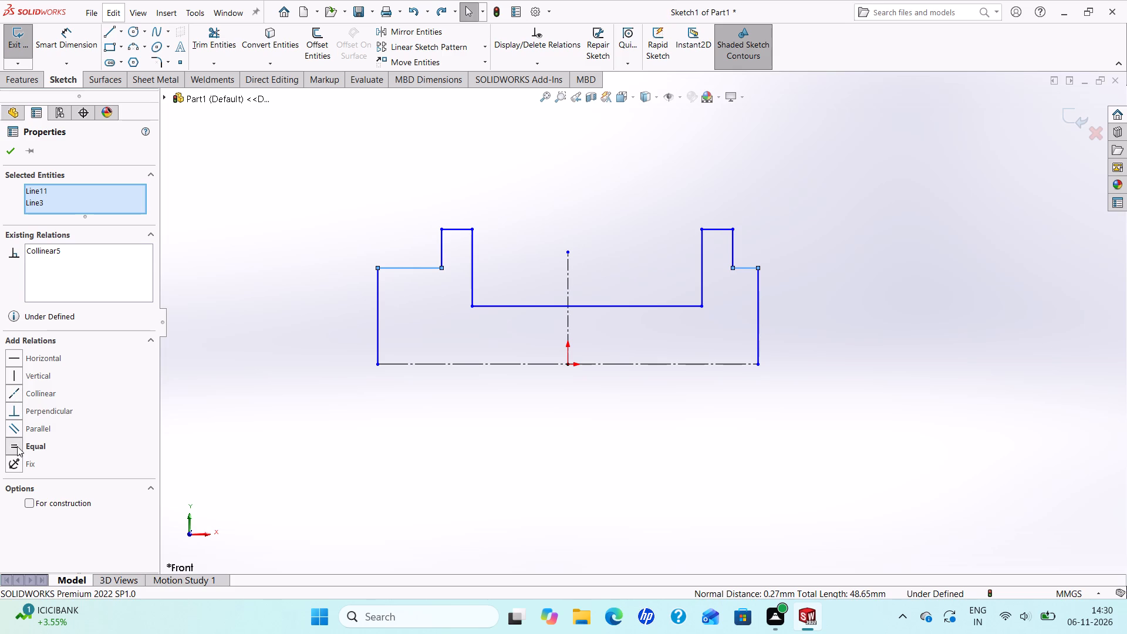
pyautogui.click(5, 151)
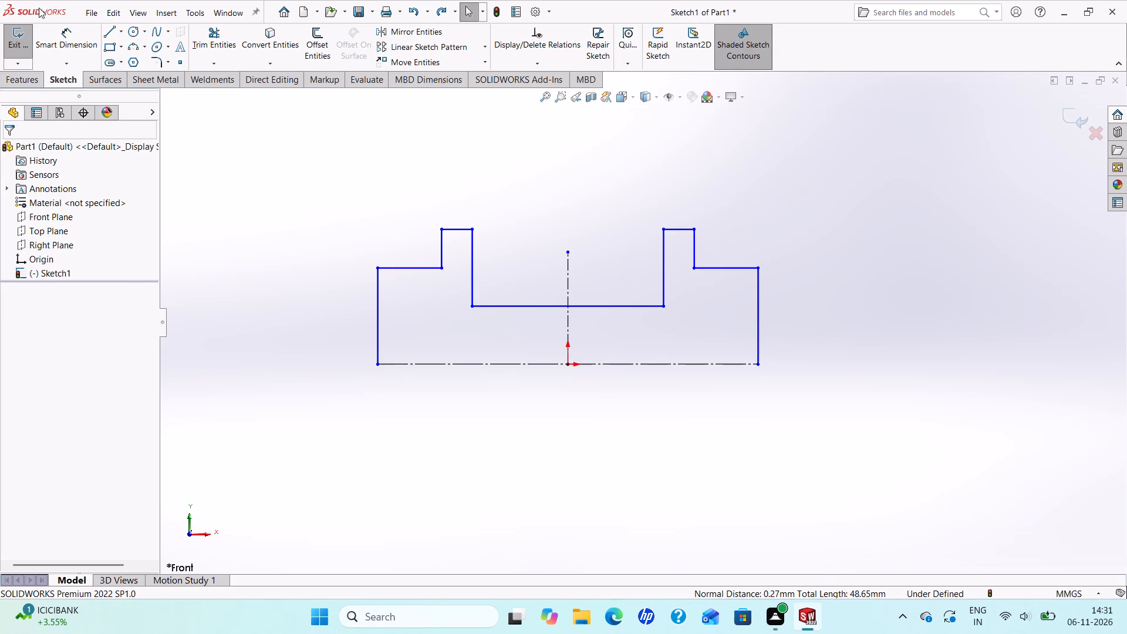
# Dimension the left lug's top edge as a doubled distance about the horizontal base centerline, set to 146 mm.
pyautogui.click(77, 52)
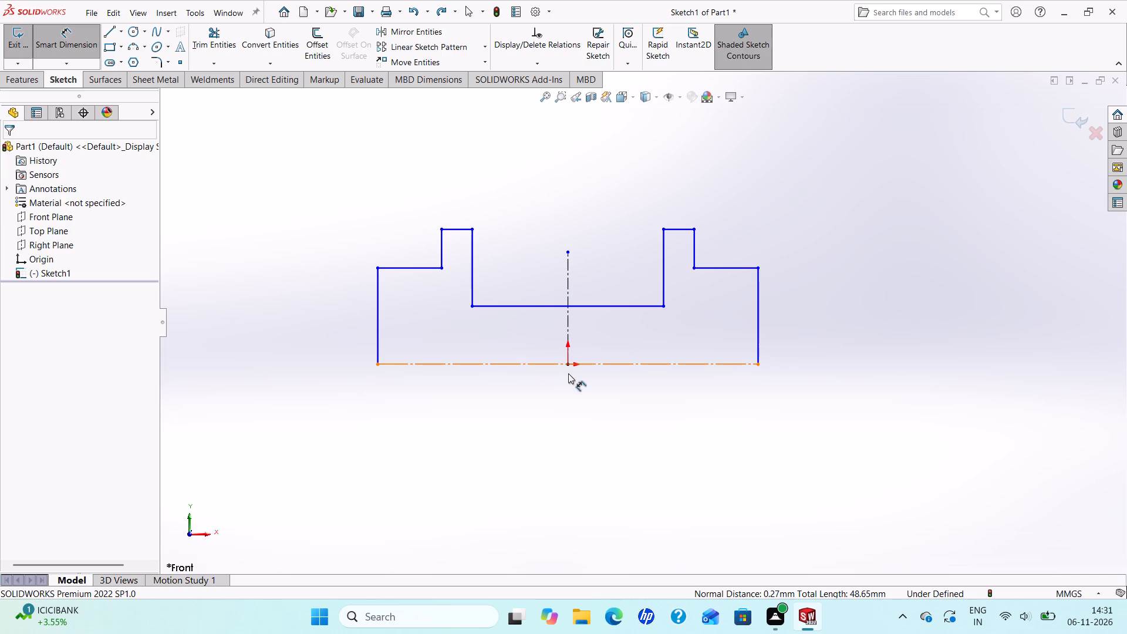
pyautogui.click(462, 230)
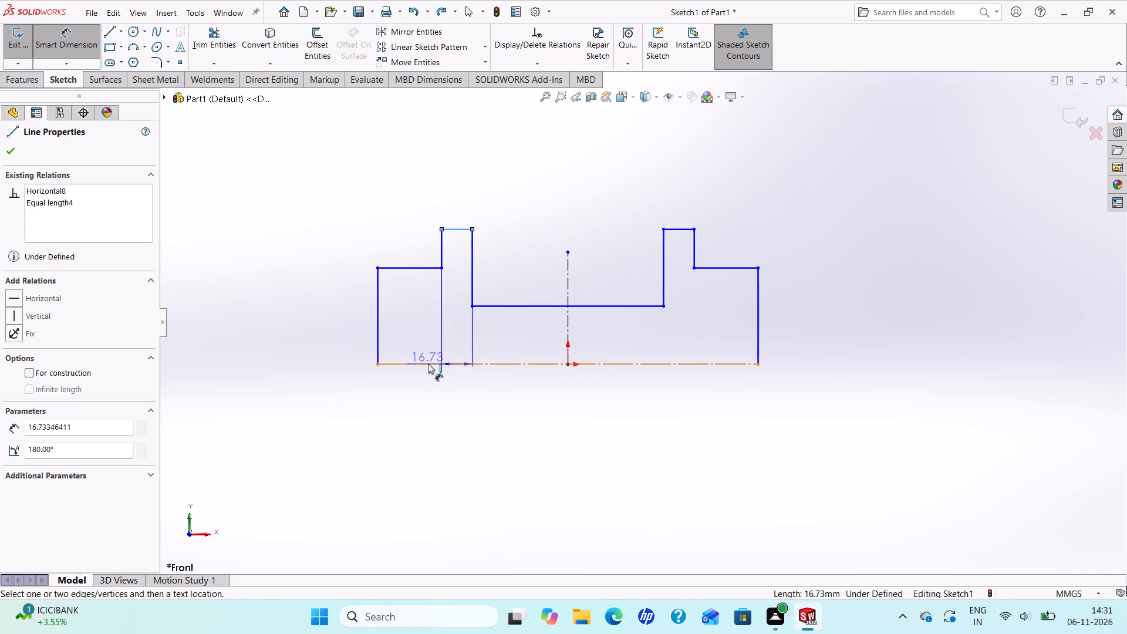
pyautogui.click(428, 363)
pyautogui.click(300, 403)
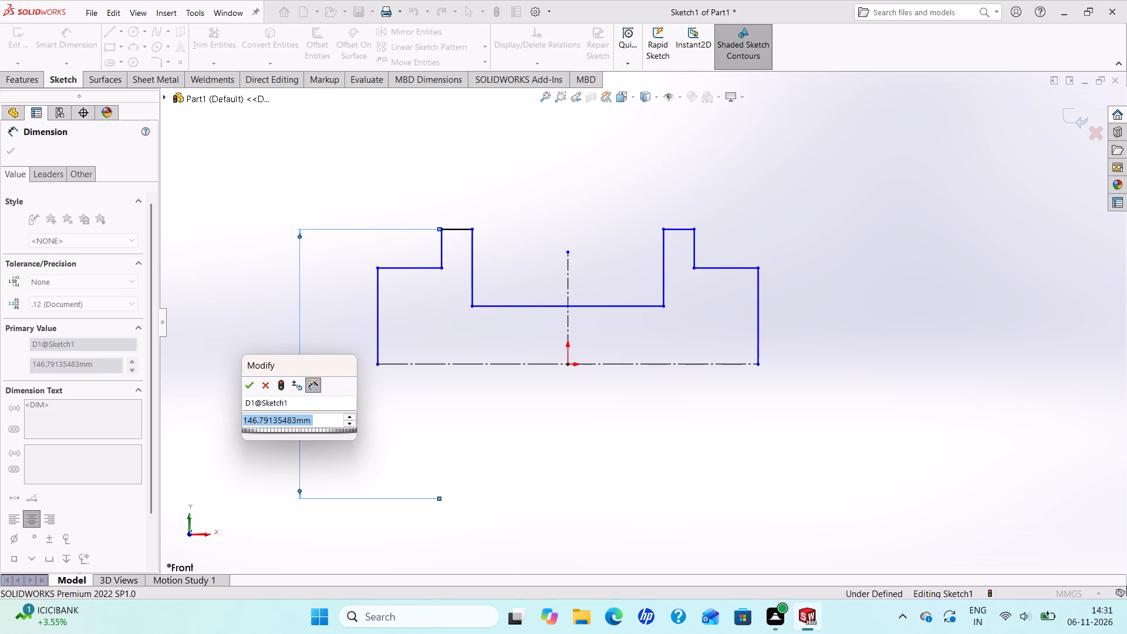
pyautogui.write('143')
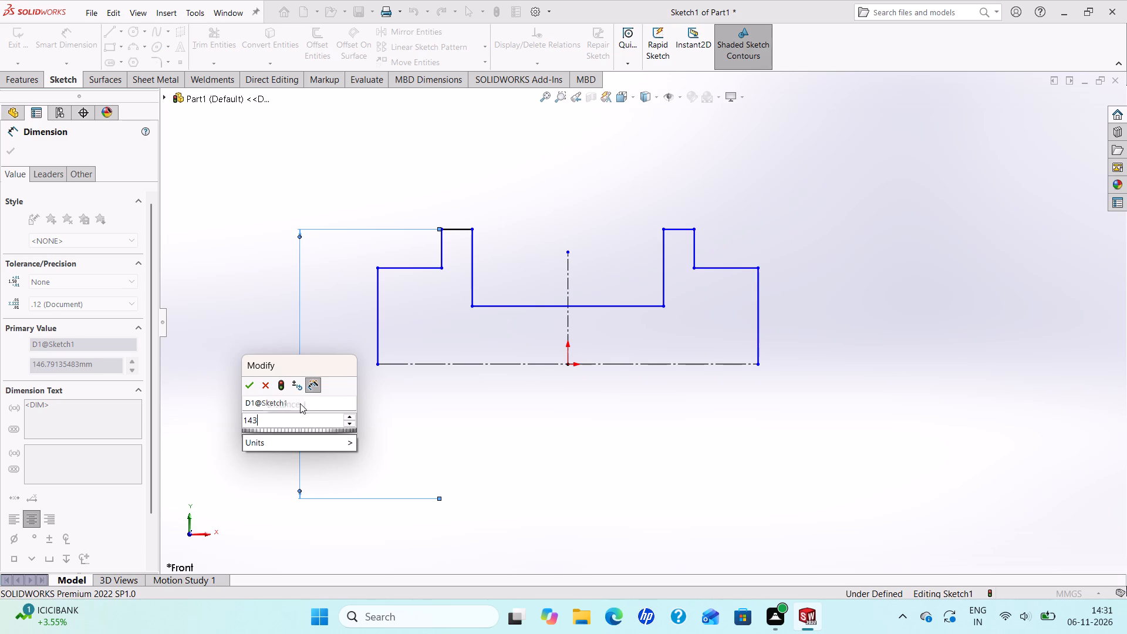
pyautogui.press('BackSpace')
pyautogui.press('6')
pyautogui.press('Return')
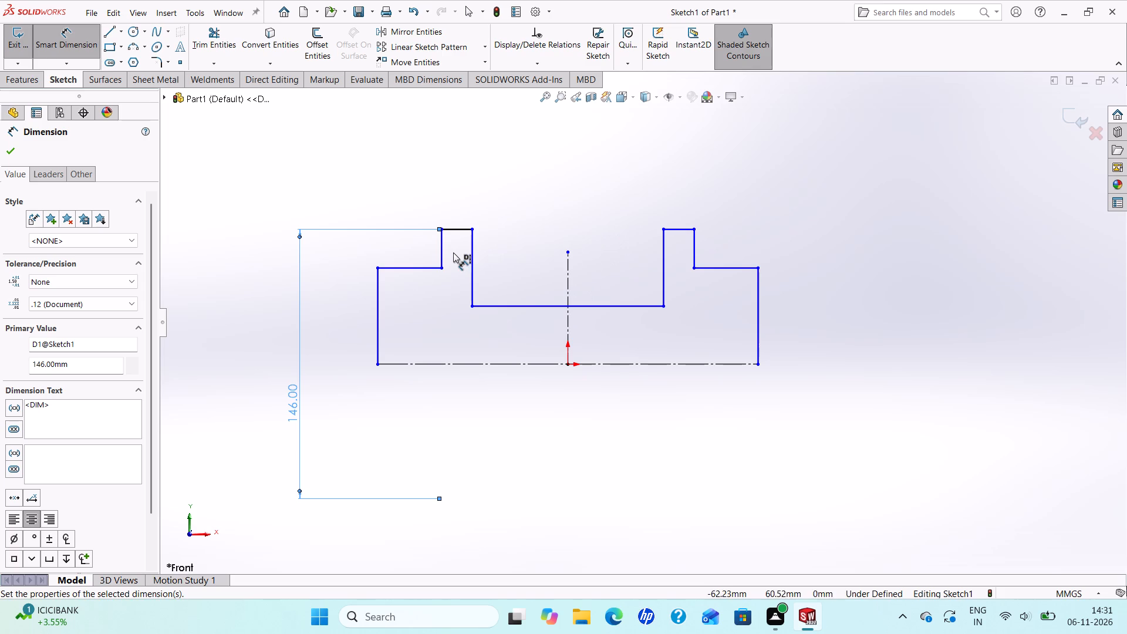
# Dimension the left shoulder line as a doubled distance about the base centerline, set to 80 mm.
pyautogui.click(406, 269)
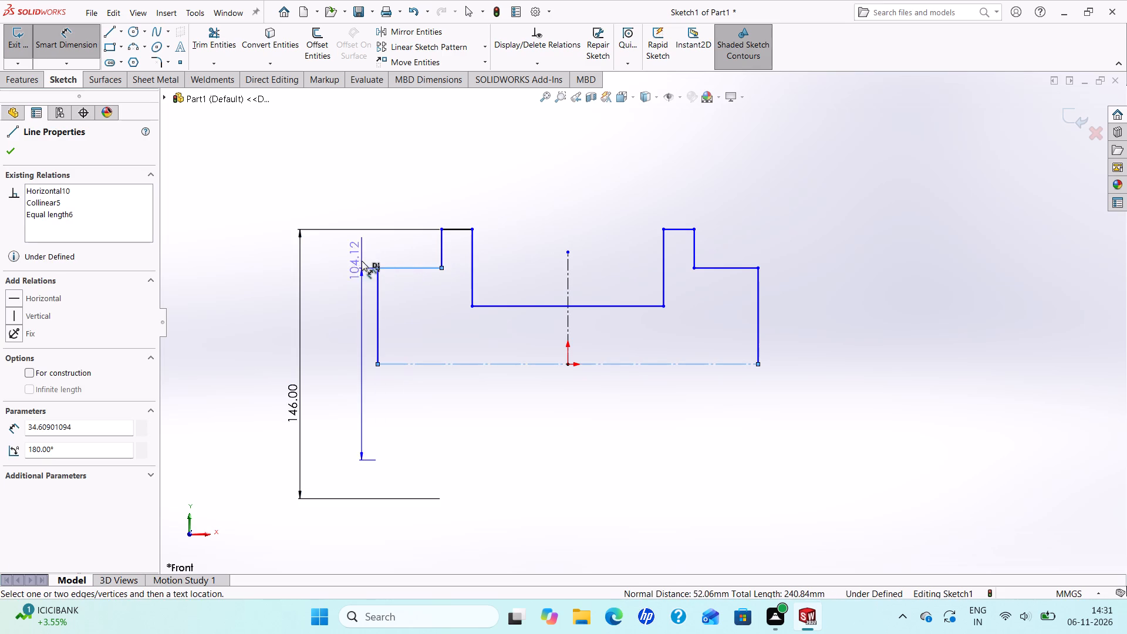
pyautogui.click(321, 282)
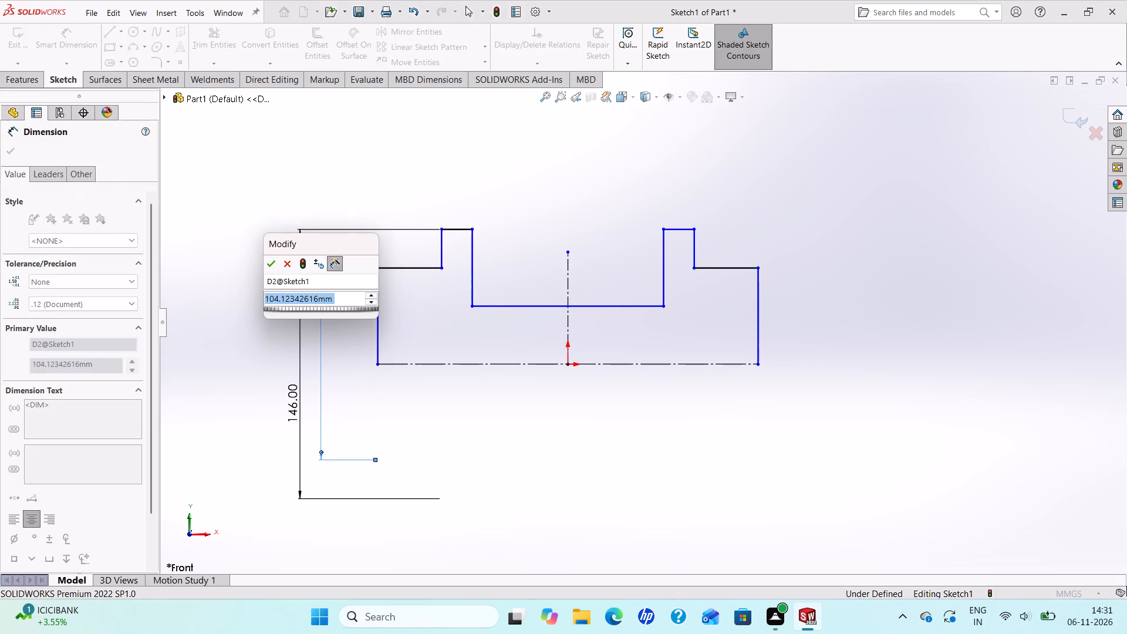
pyautogui.write('80')
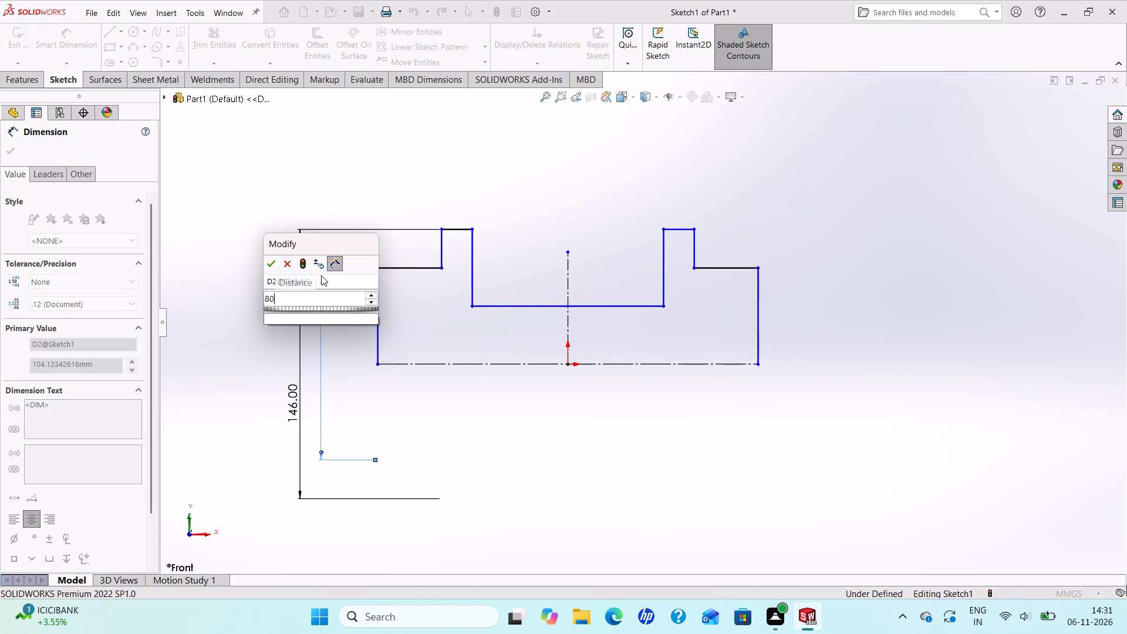
pyautogui.press('Return')
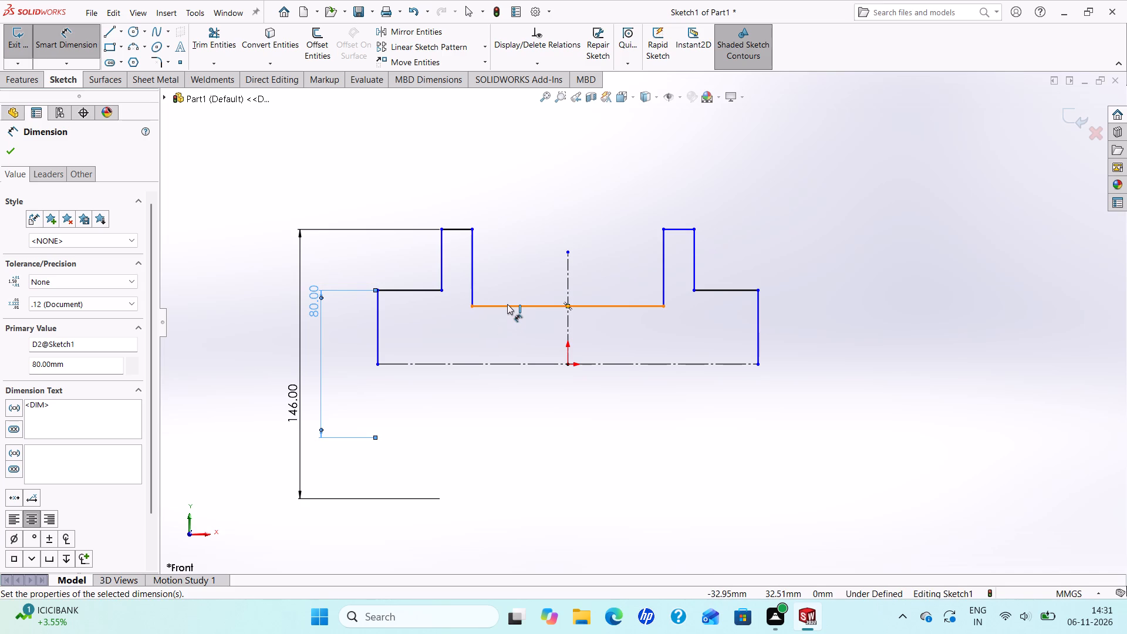
# Dimension the middle horizontal line between the lugs as a doubled distance about the base centerline, set to 60 mm.
pyautogui.click(507, 304)
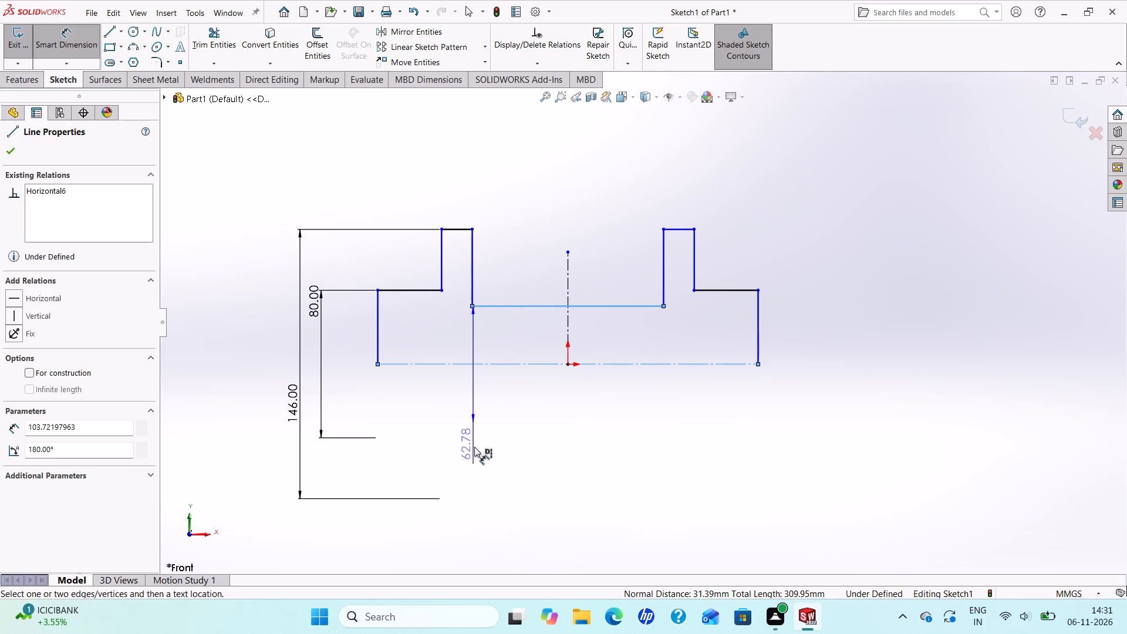
pyautogui.click(502, 457)
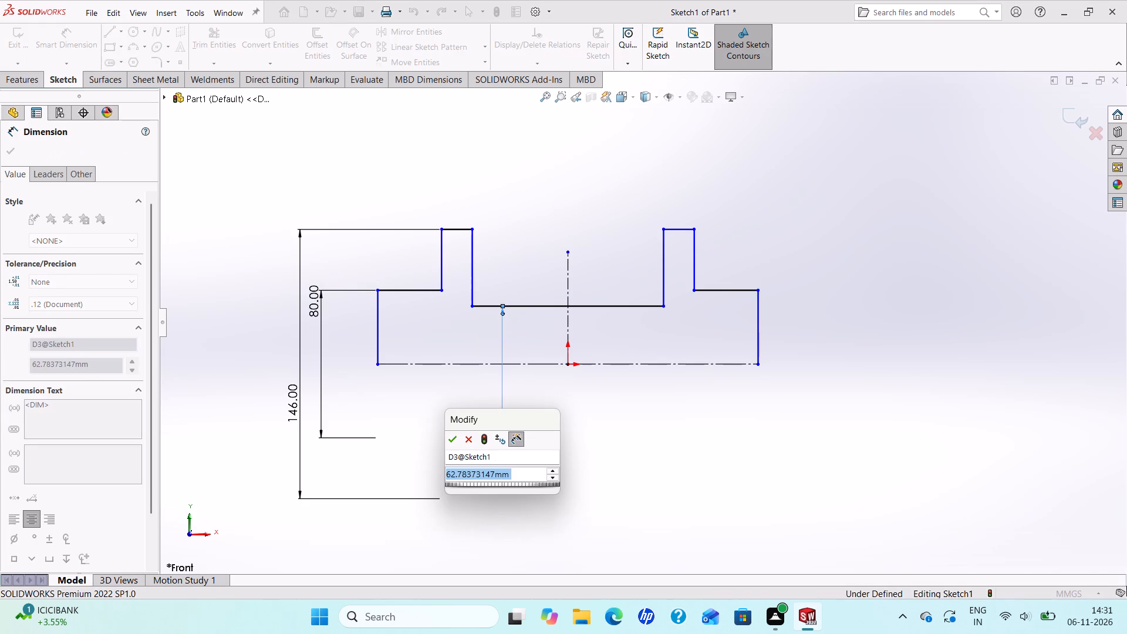
pyautogui.write('60')
pyautogui.press('Return')
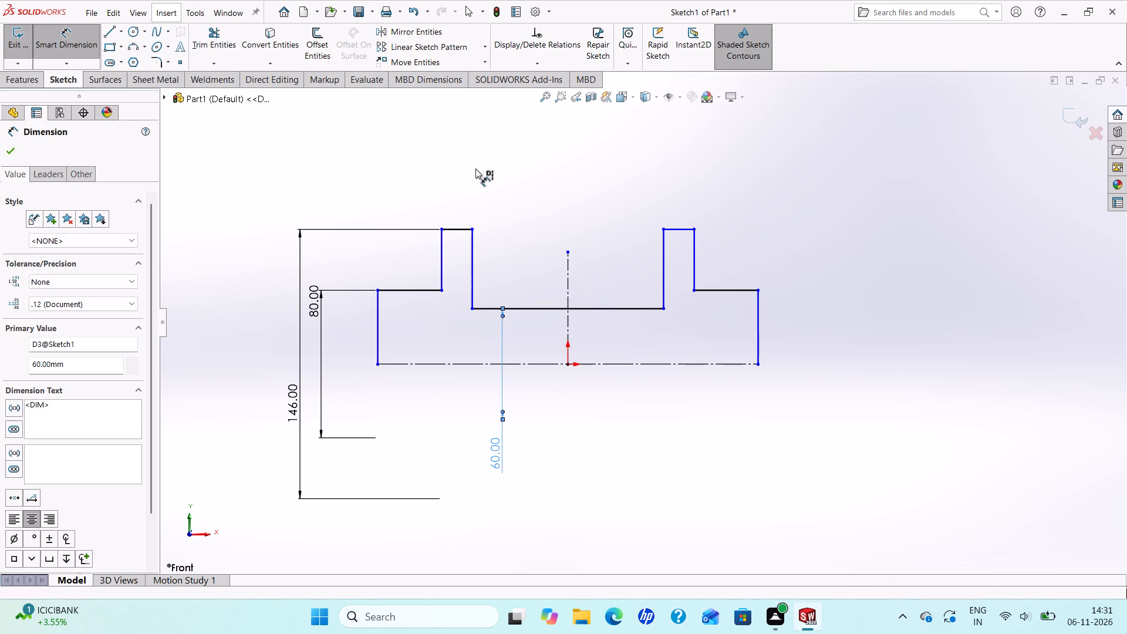
# Dimension the width of the left lug's top edge as 16 mm.
pyautogui.click(458, 231)
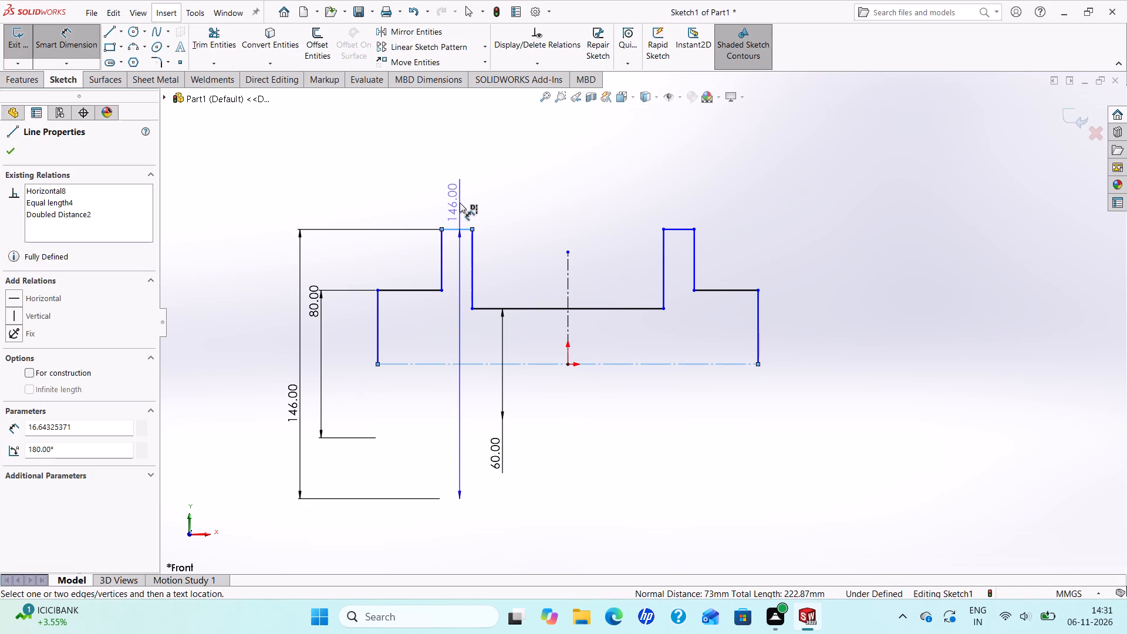
pyautogui.press('Escape')
pyautogui.click(455, 188)
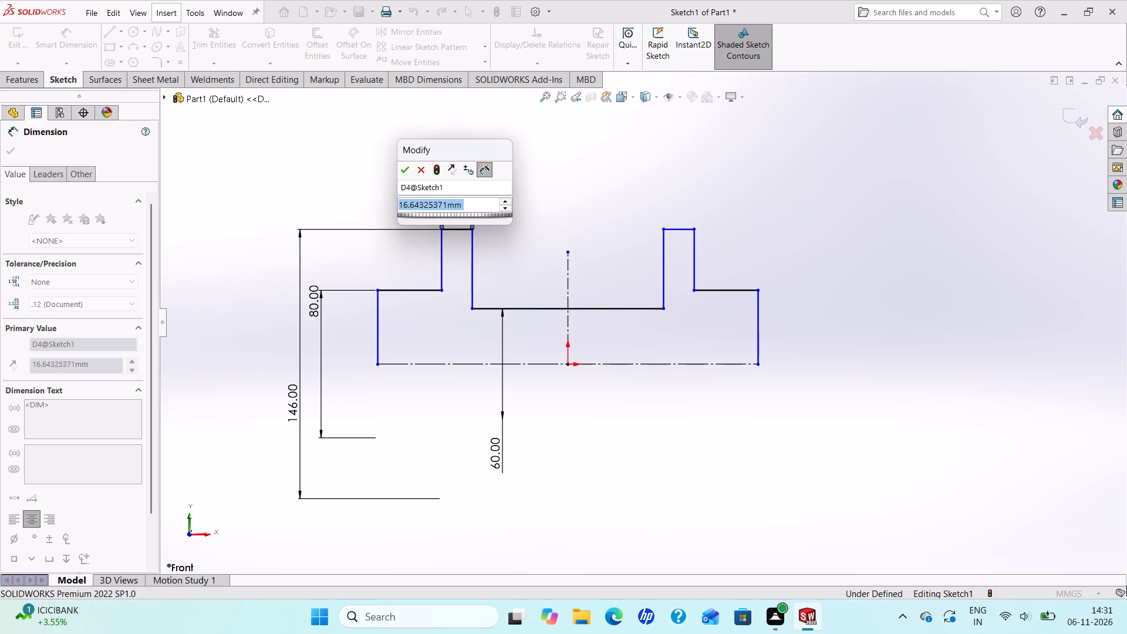
pyautogui.write('20')
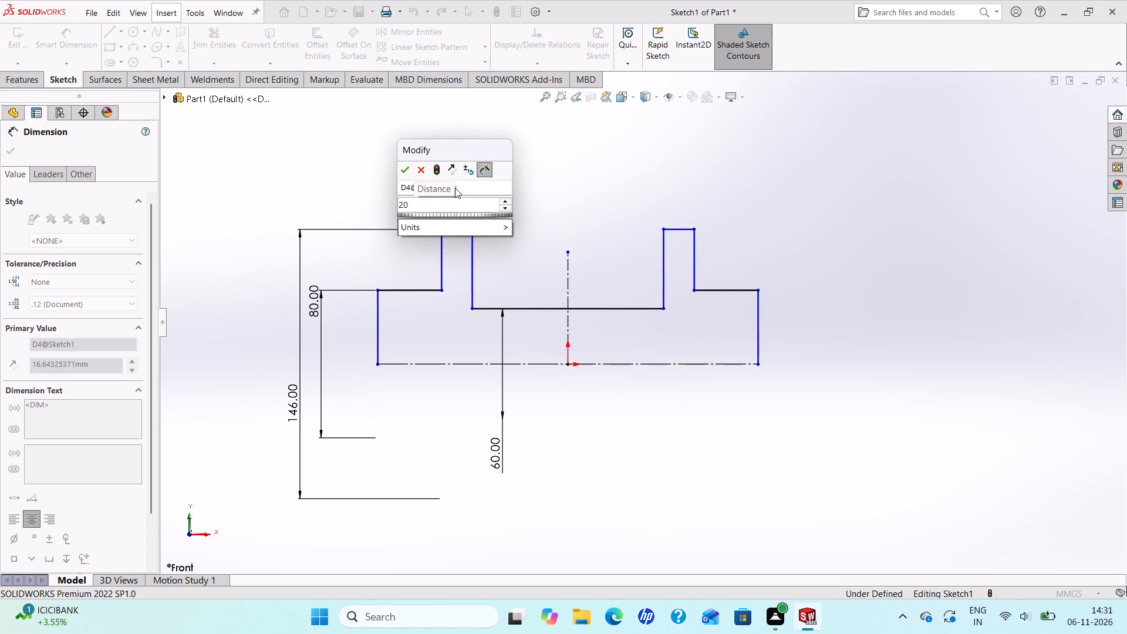
pyautogui.press('BackSpace')
pyautogui.press('BackSpace')
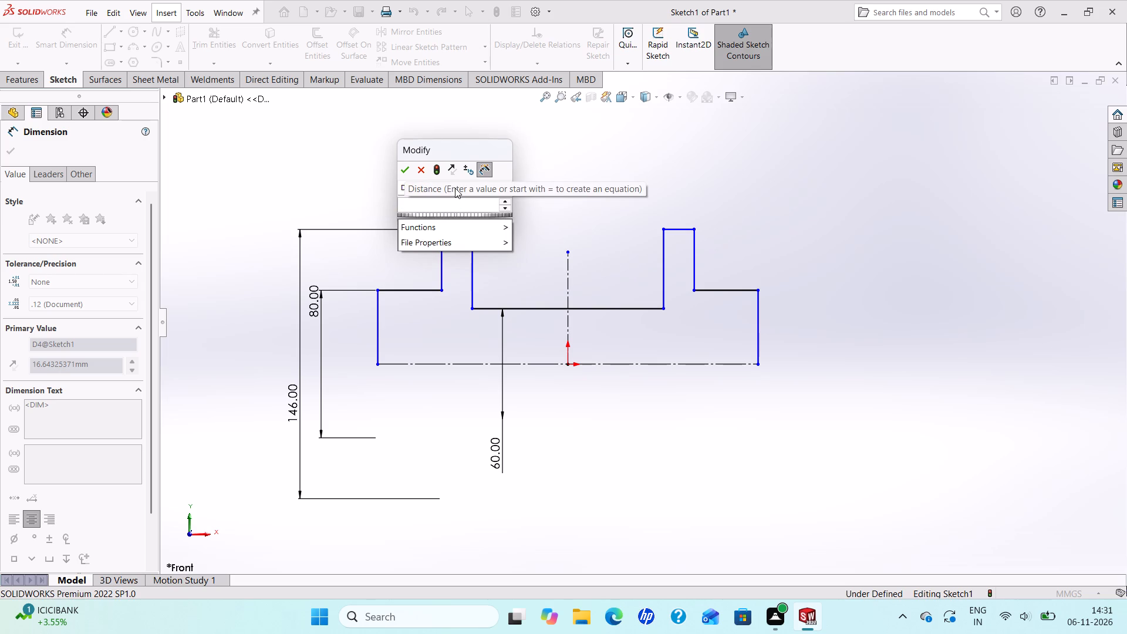
pyautogui.write('16')
pyautogui.press('Return')
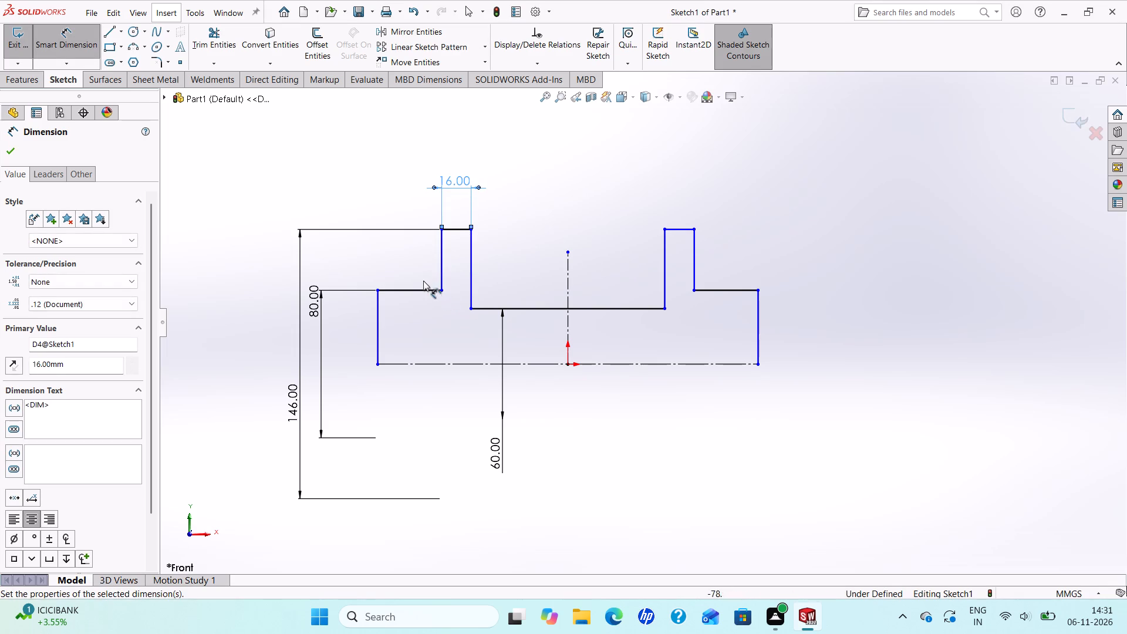
# Dimension the length of the left shoulder line as 4 mm.
pyautogui.click(417, 289)
pyautogui.click(404, 254)
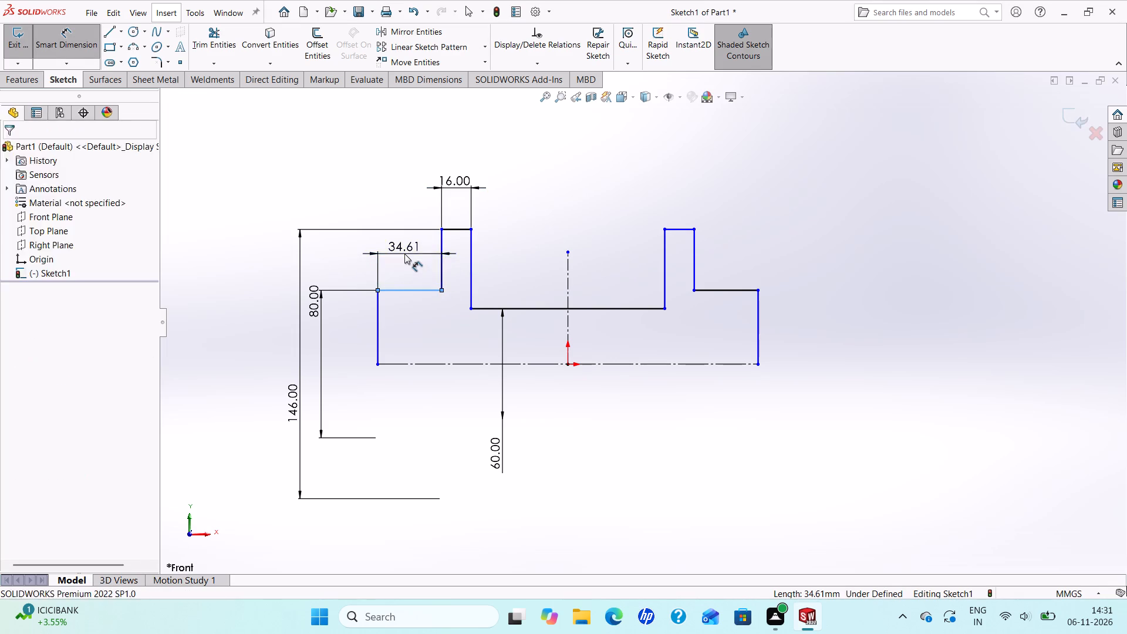
pyautogui.press('4')
pyautogui.press('Return')
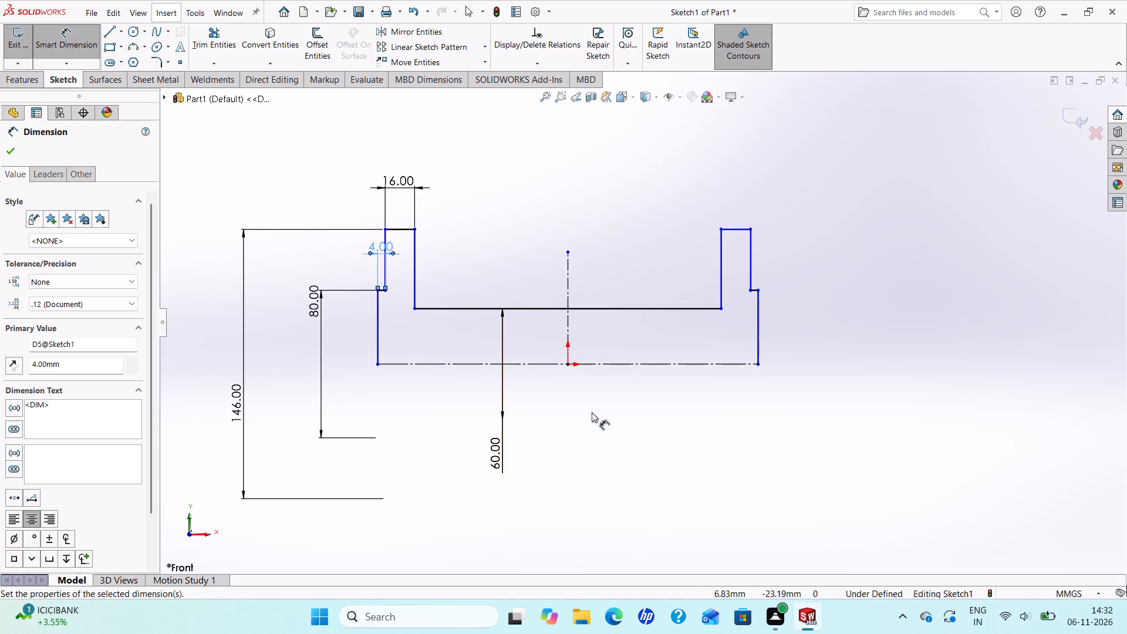
# Dimension the overall width between the profile's outer vertical lines as 166 mm and finish dimensioning.
pyautogui.click(377, 342)
pyautogui.click(760, 350)
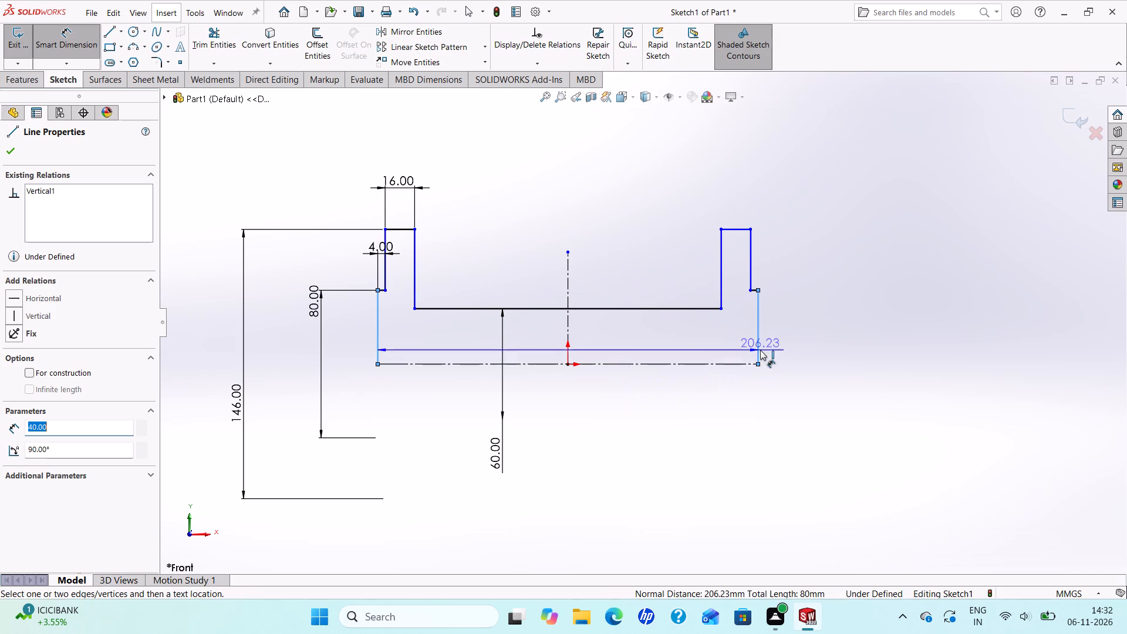
pyautogui.click(698, 404)
pyautogui.write('166')
pyautogui.press('Return')
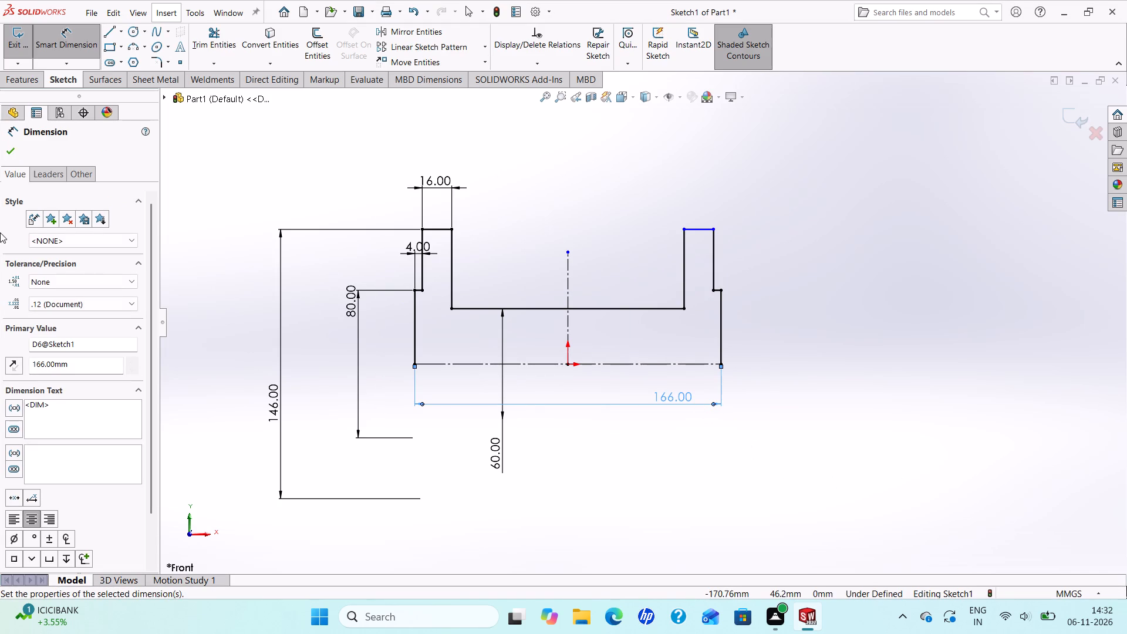
pyautogui.click(8, 150)
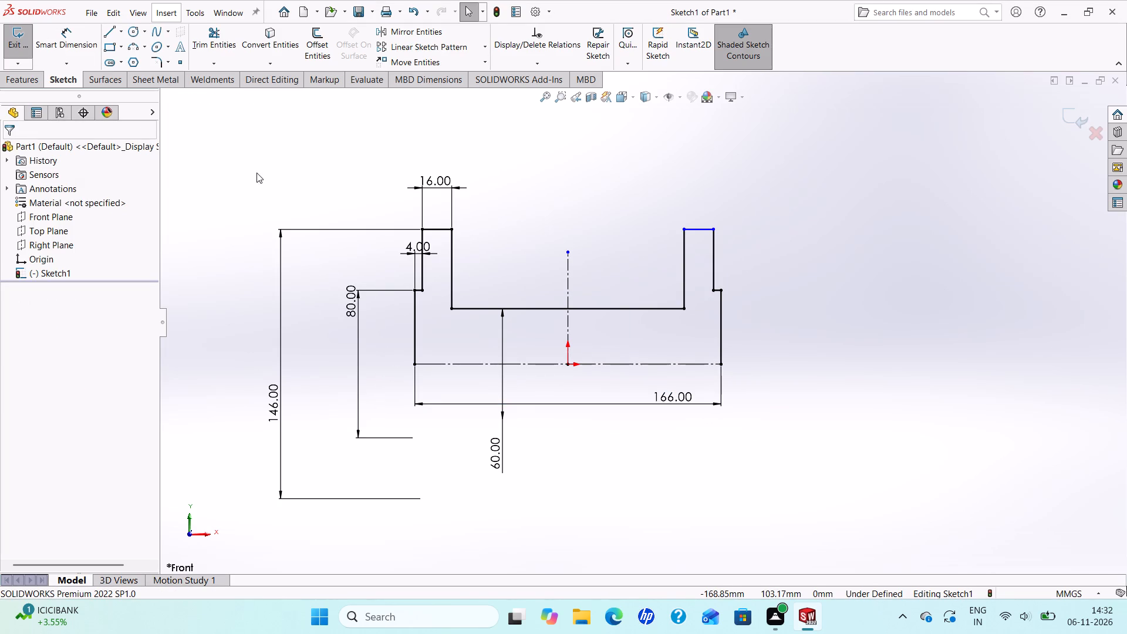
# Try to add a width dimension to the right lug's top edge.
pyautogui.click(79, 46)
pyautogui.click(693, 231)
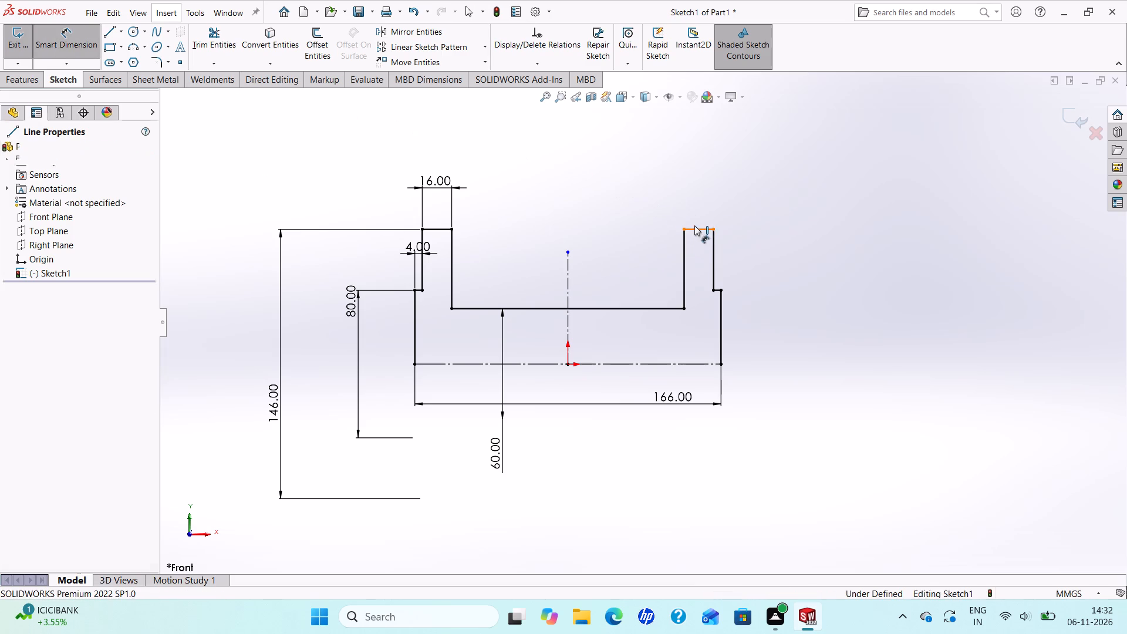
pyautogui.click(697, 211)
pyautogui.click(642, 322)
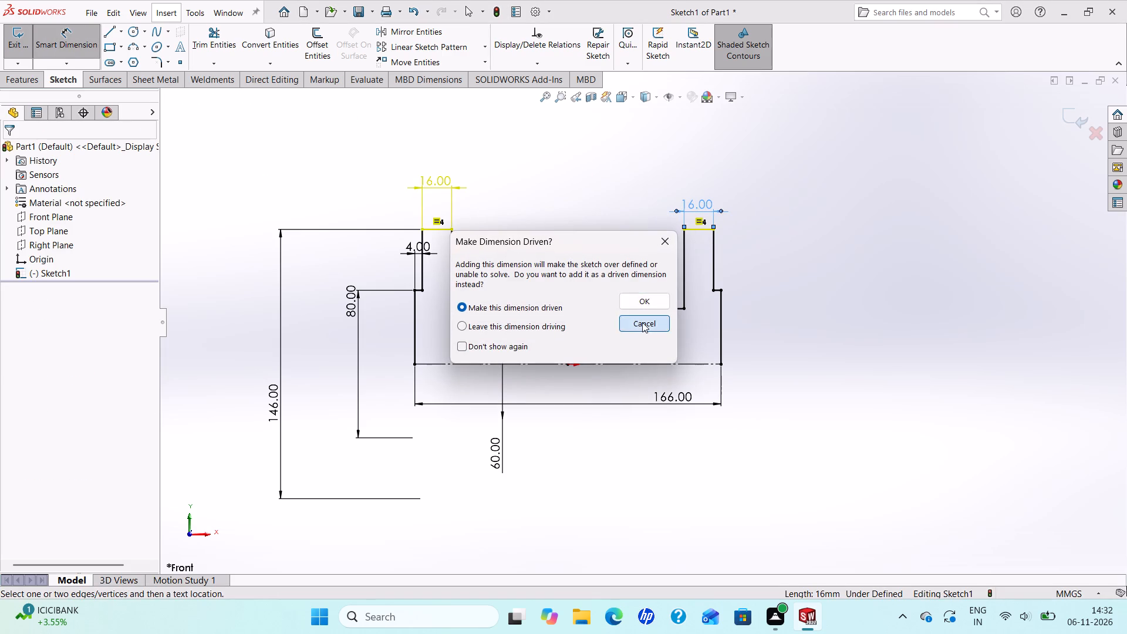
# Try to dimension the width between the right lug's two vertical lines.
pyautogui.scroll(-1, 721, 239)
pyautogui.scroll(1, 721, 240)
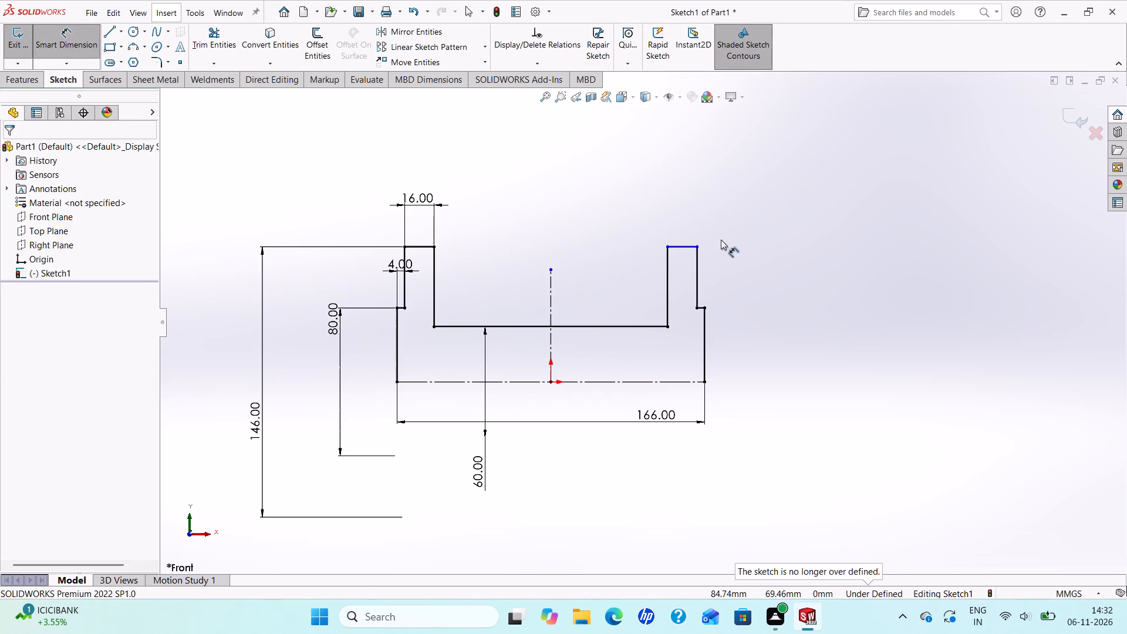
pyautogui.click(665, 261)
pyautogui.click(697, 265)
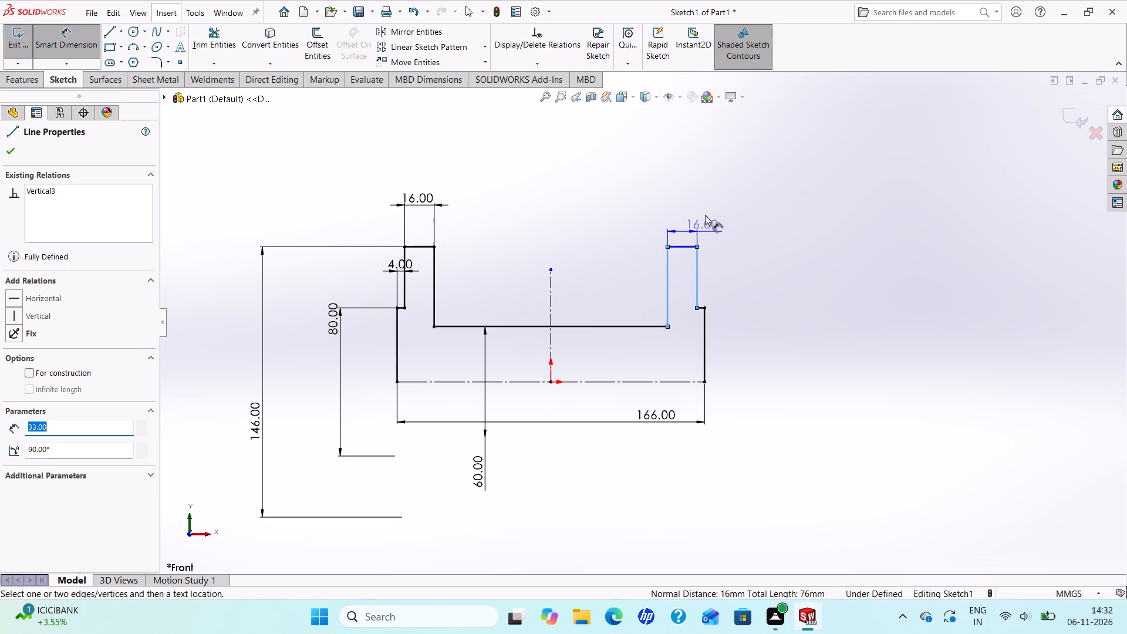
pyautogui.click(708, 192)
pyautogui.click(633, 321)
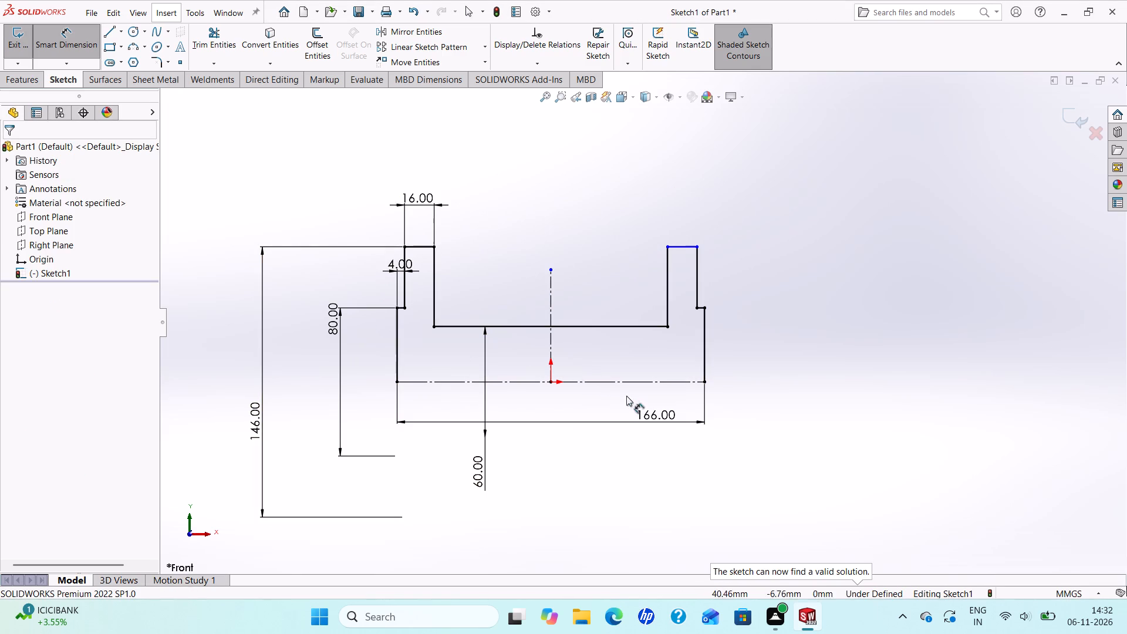
# Dimension the right lug's top edge to the horizontal centerline as a doubled distance of 146 mm and finish dimensioning.
pyautogui.click(684, 247)
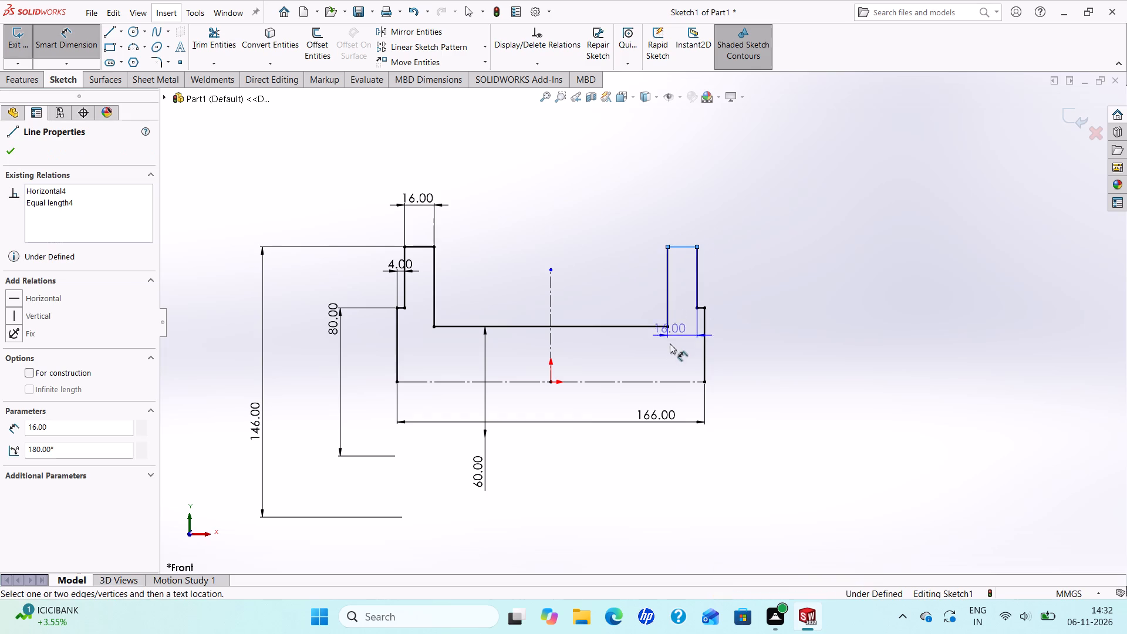
pyautogui.click(670, 382)
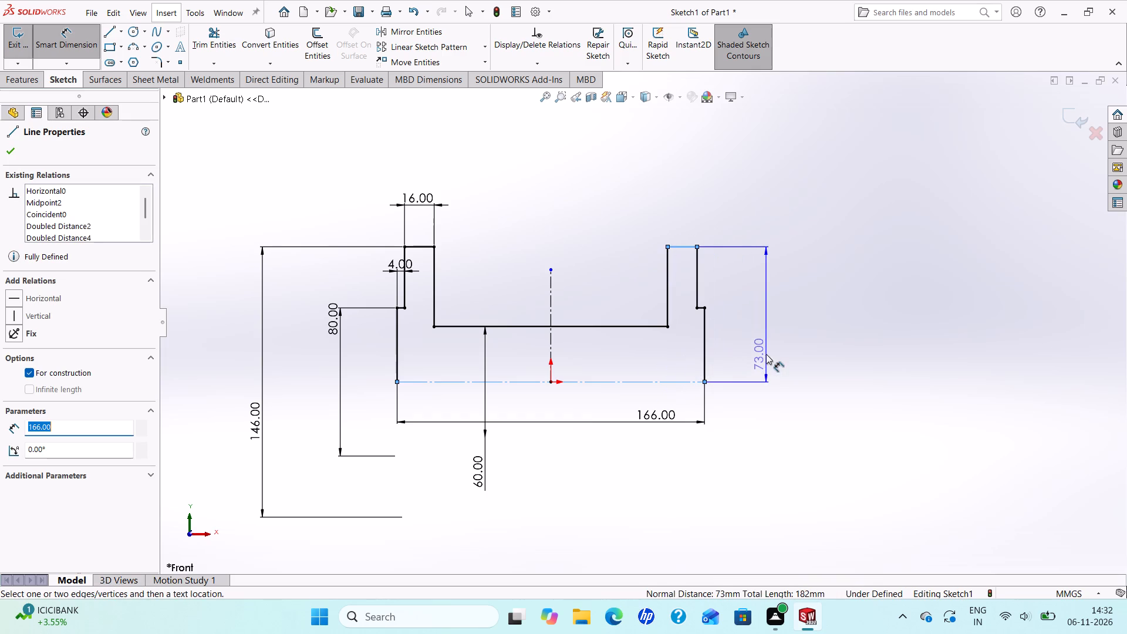
pyautogui.click(739, 400)
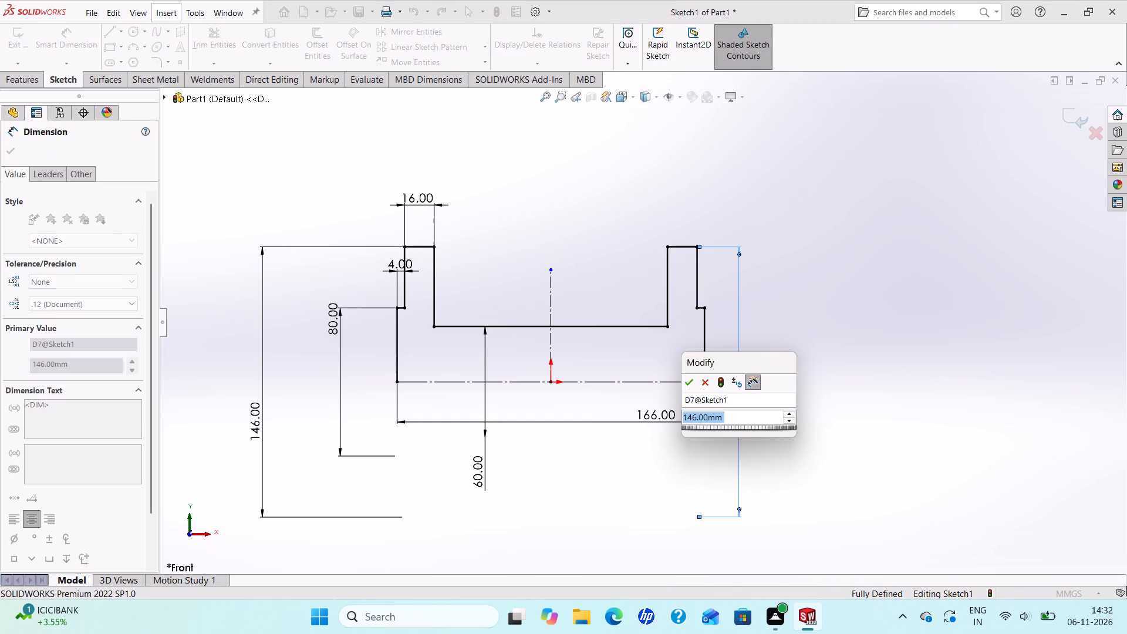
pyautogui.click(690, 382)
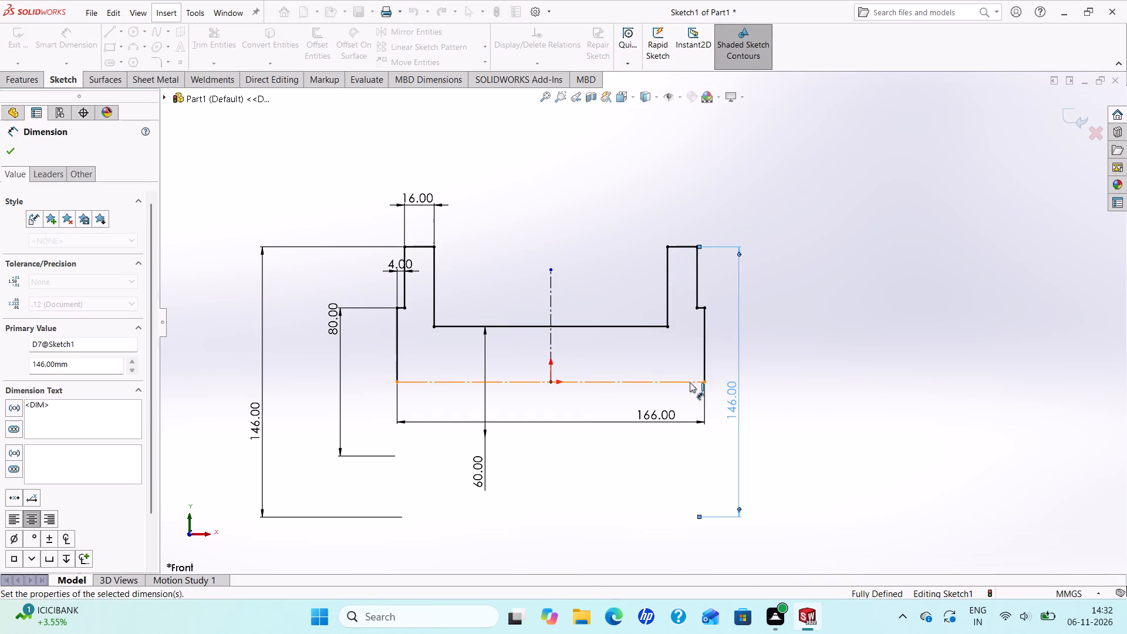
pyautogui.click(9, 157)
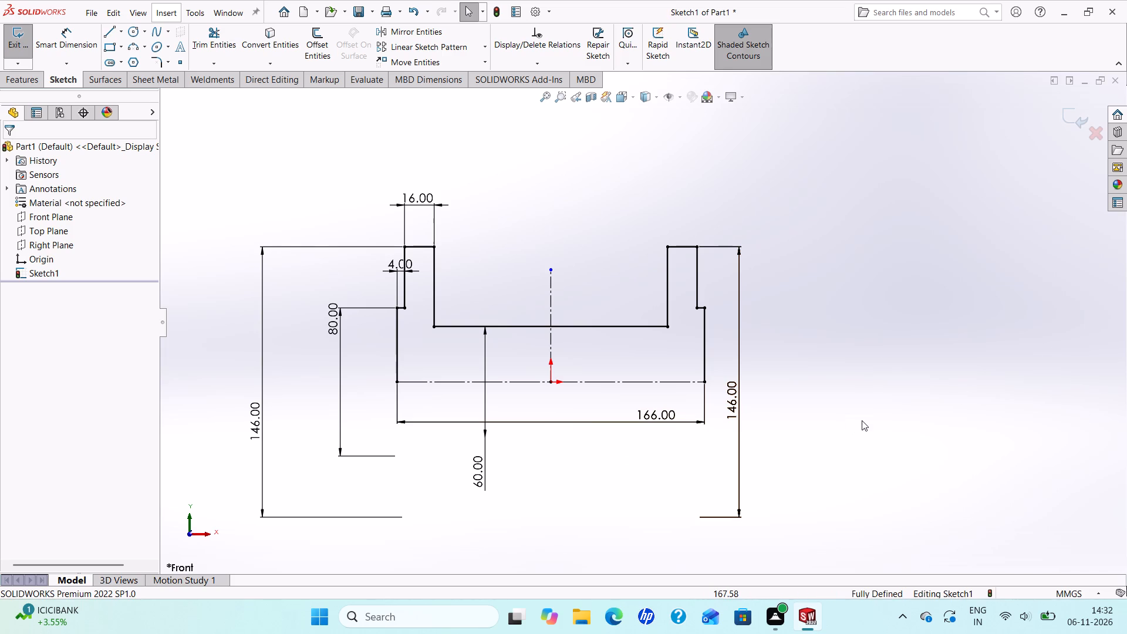
# Revolve the profile 360° about the horizontal centerline with Revolved Boss/Base, letting the open sketch be closed automatically.
pyautogui.click(22, 79)
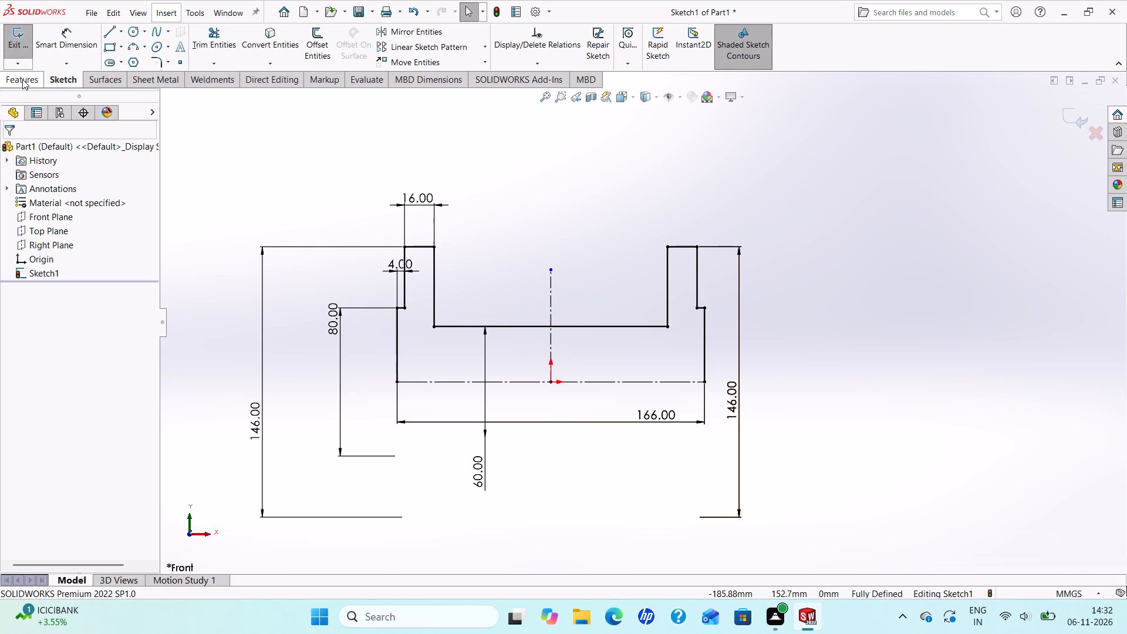
pyautogui.click(62, 43)
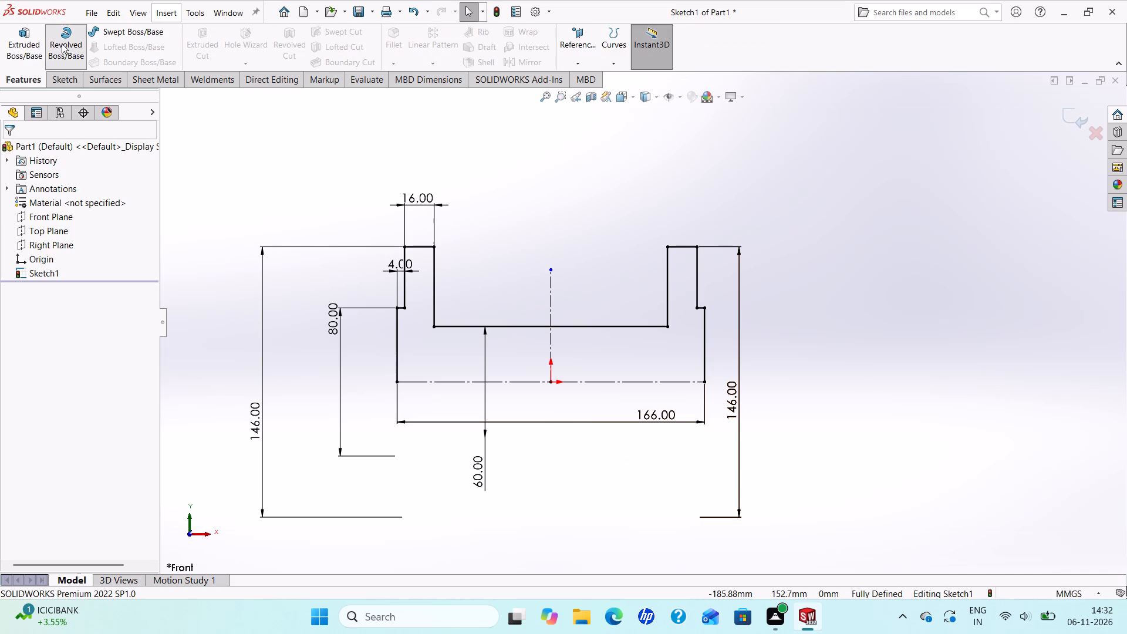
pyautogui.click(592, 316)
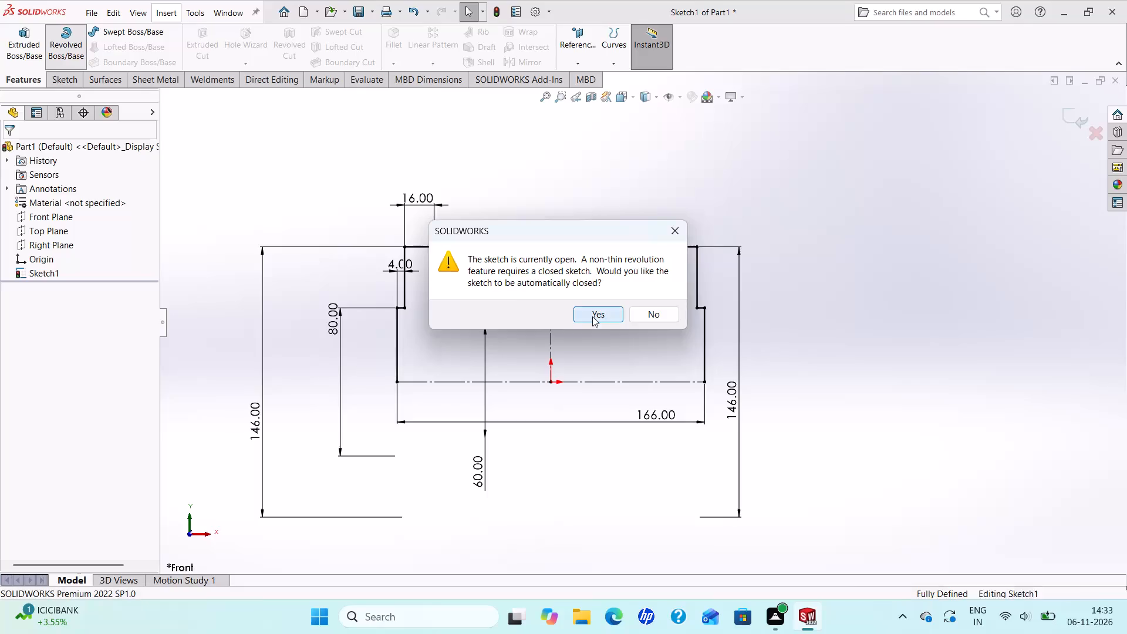
pyautogui.scroll(1, 554, 355)
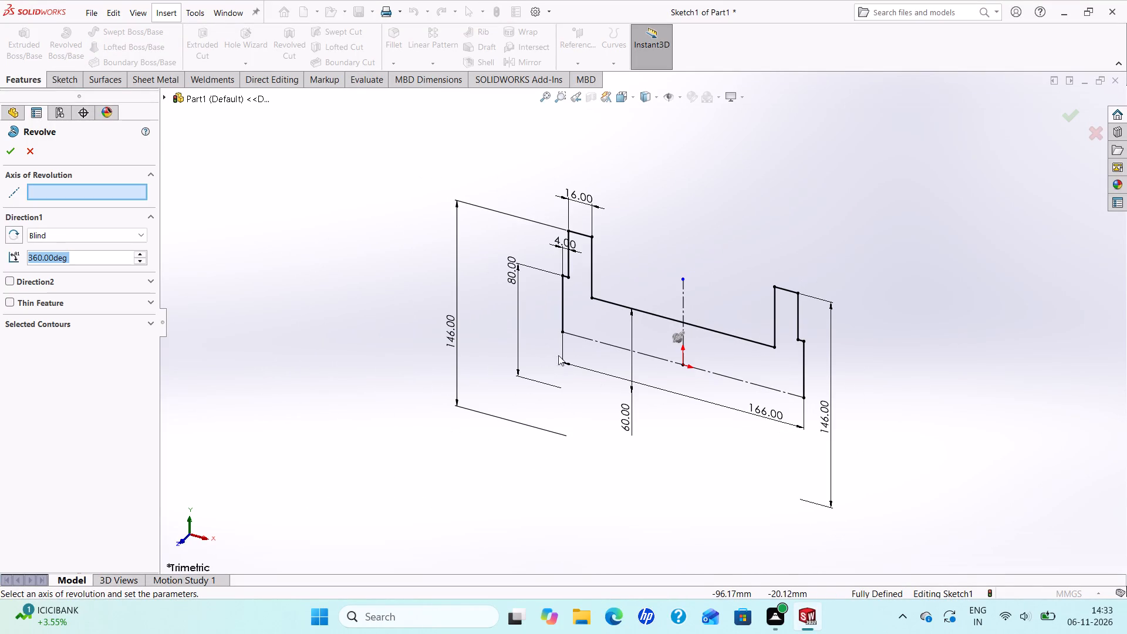
pyautogui.click(610, 343)
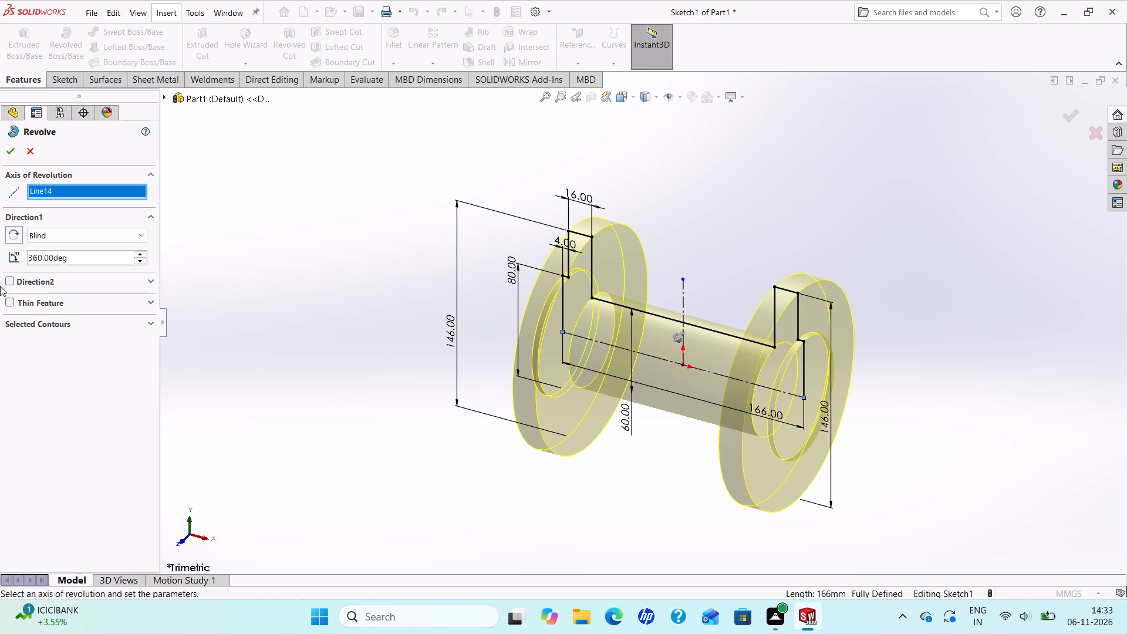
pyautogui.click(11, 153)
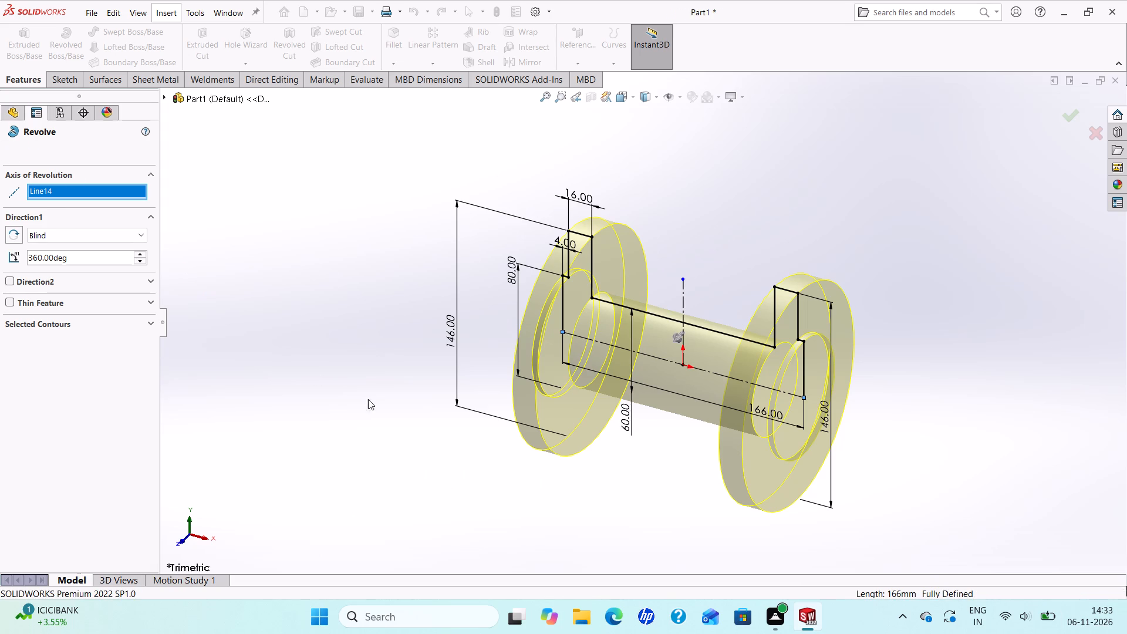
pyautogui.press('Escape')
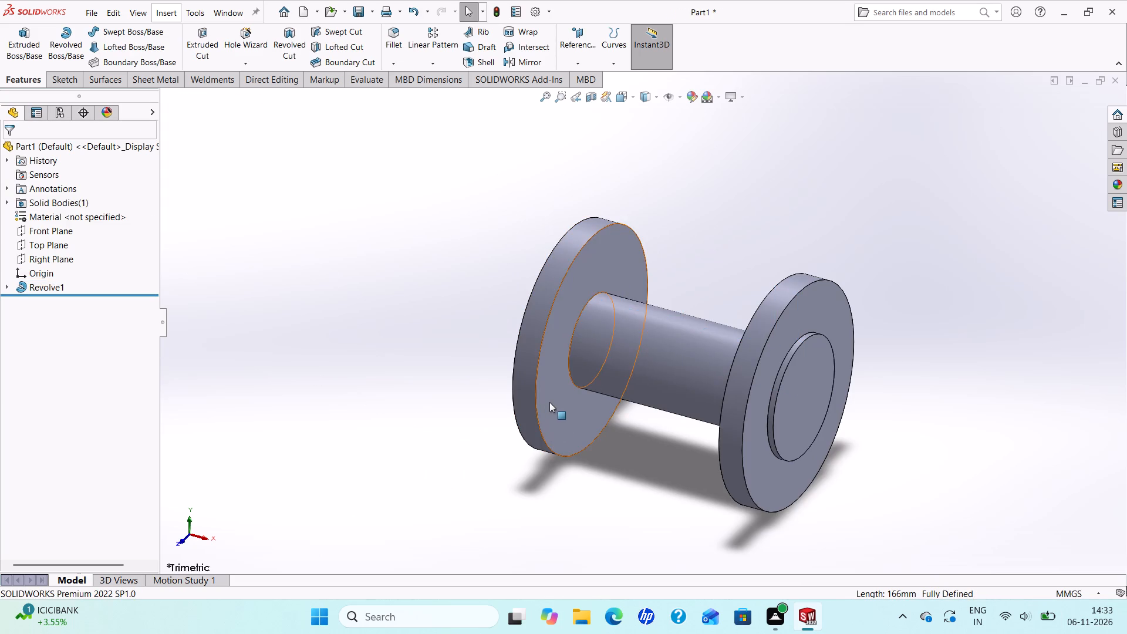
# Fillet the circular edge where the right end boss meets the flange's outer face with a 2 mm radius.
pyautogui.moveTo(549, 402); pyautogui.dragTo(576, 405, button='middle')
pyautogui.scroll(1, 615, 434)
pyautogui.scroll(2, 576, 405)
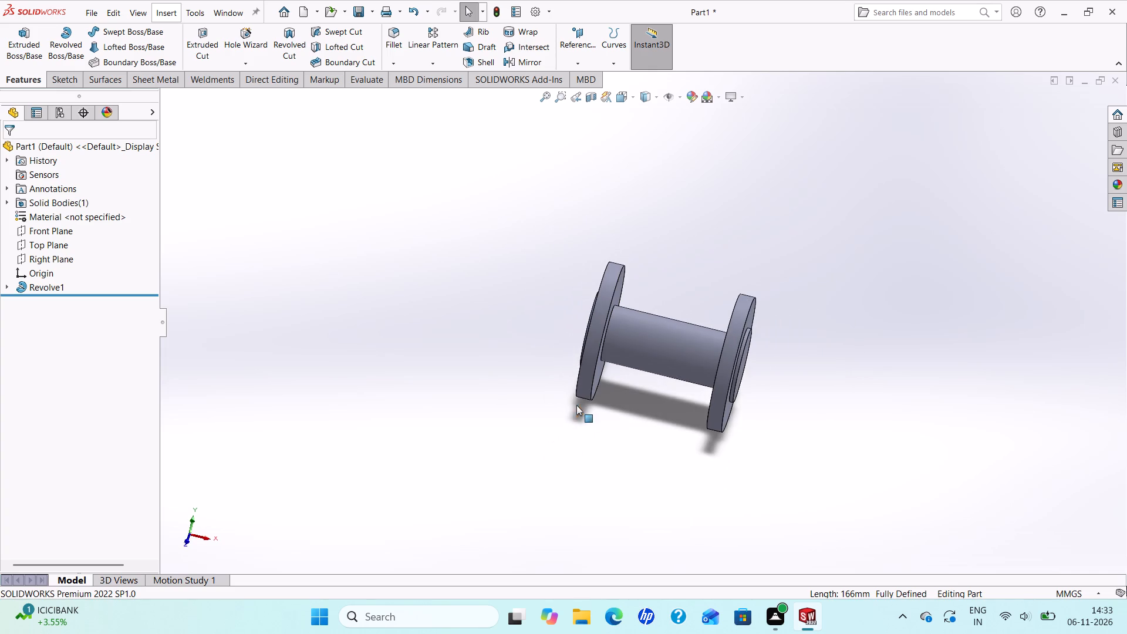
pyautogui.scroll(-2, 701, 366)
pyautogui.scroll(1, 640, 373)
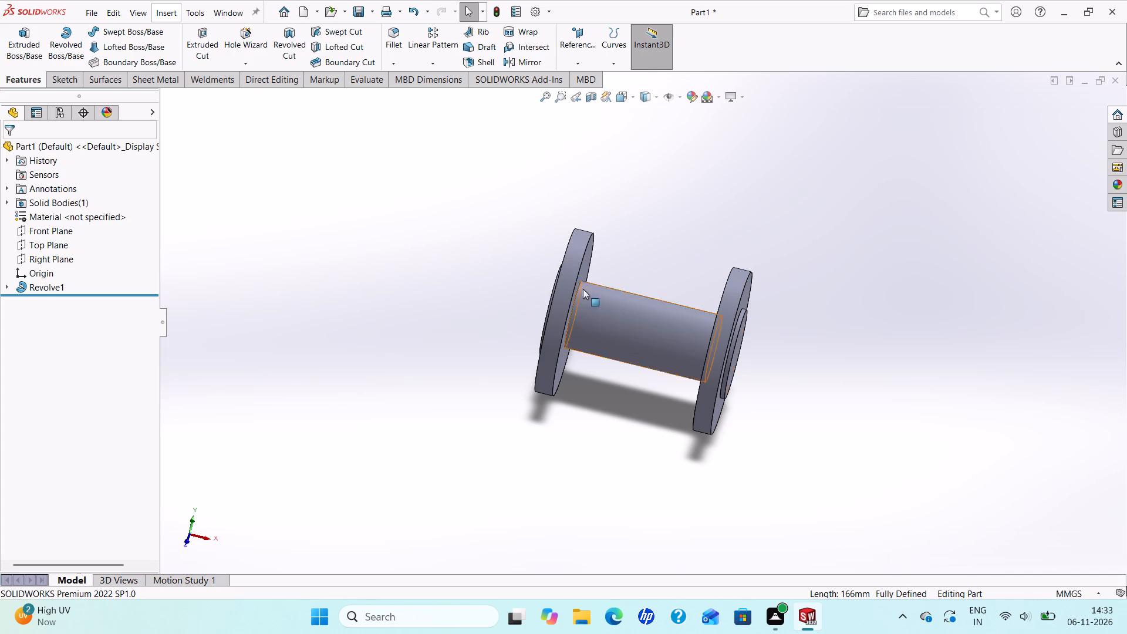
pyautogui.moveTo(632, 308); pyautogui.dragTo(620, 325, button='middle')
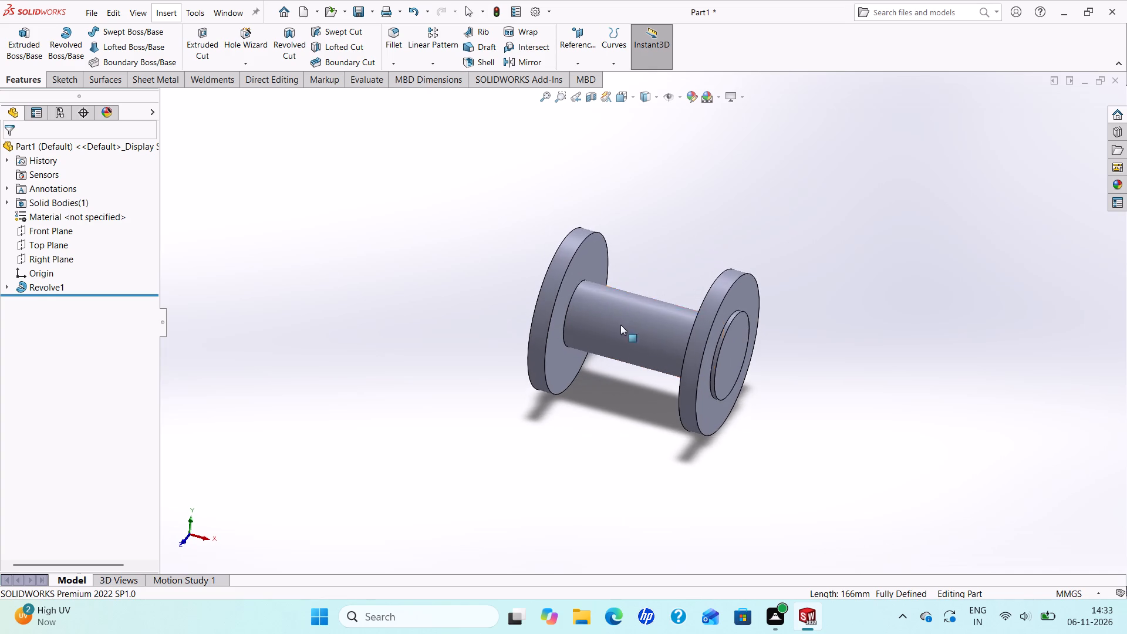
pyautogui.moveTo(620, 325); pyautogui.dragTo(615, 311, button='middle')
pyautogui.scroll(-4, 764, 345)
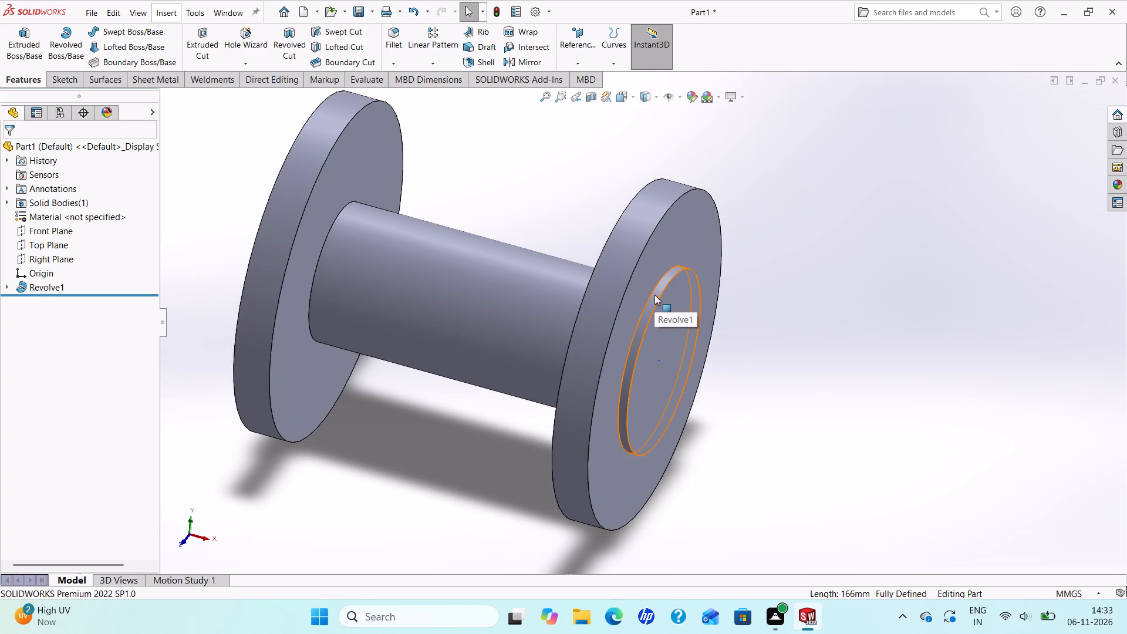
pyautogui.click(653, 292)
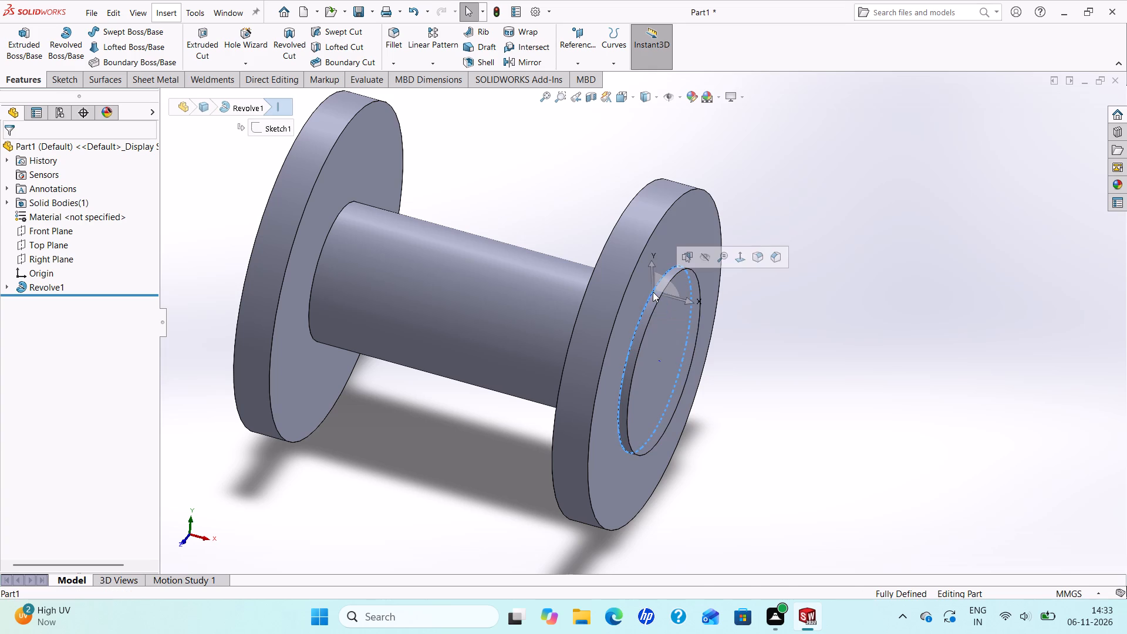
pyautogui.click(398, 36)
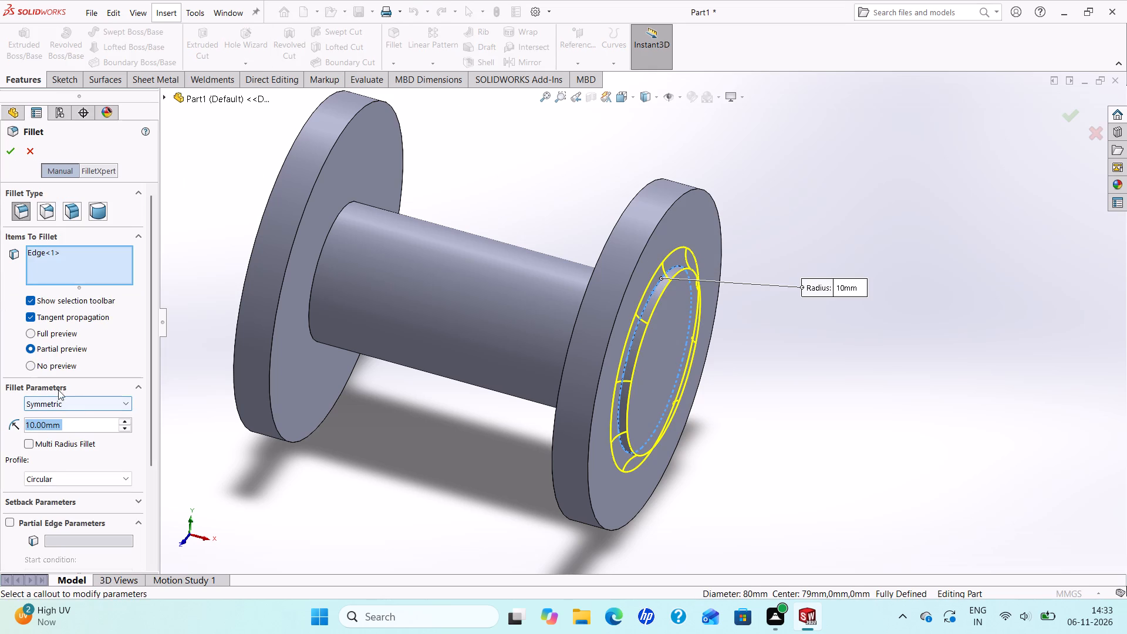
pyautogui.click(23, 215)
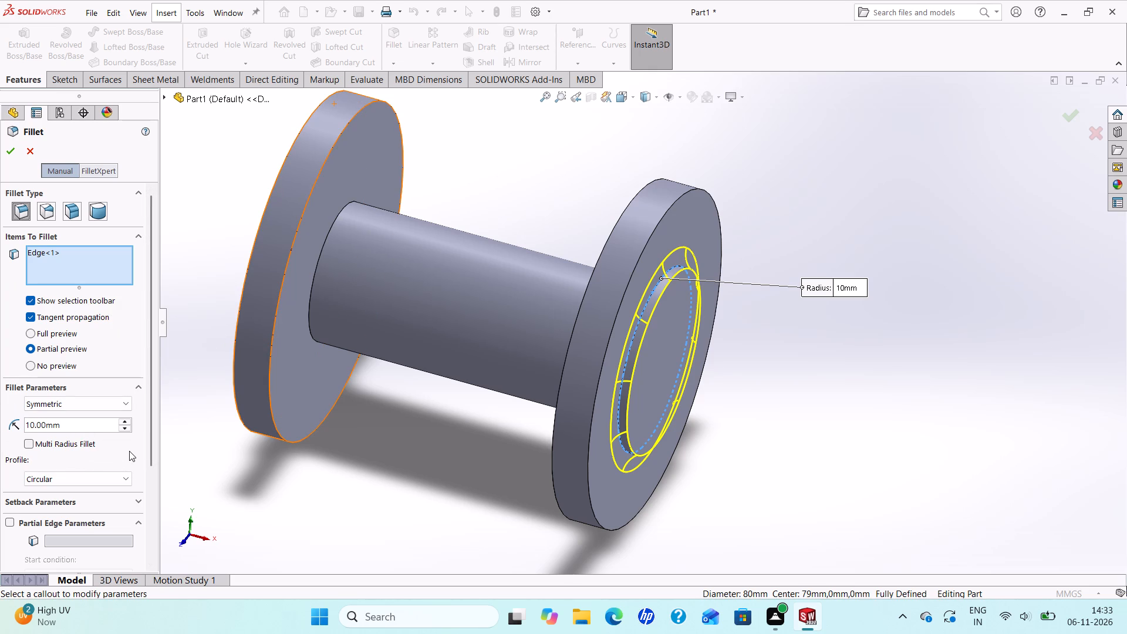
pyautogui.moveTo(65, 423); pyautogui.dragTo(33, 420)
pyautogui.moveTo(33, 420); pyautogui.dragTo(15, 419)
pyautogui.press('2')
pyautogui.press('Return')
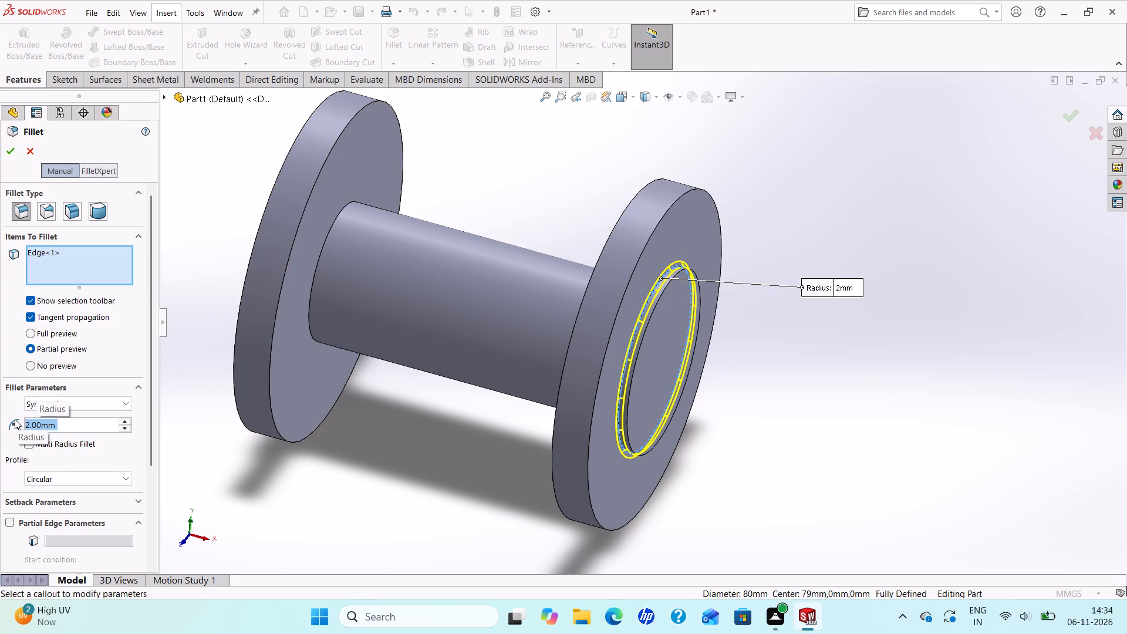
pyautogui.click(11, 150)
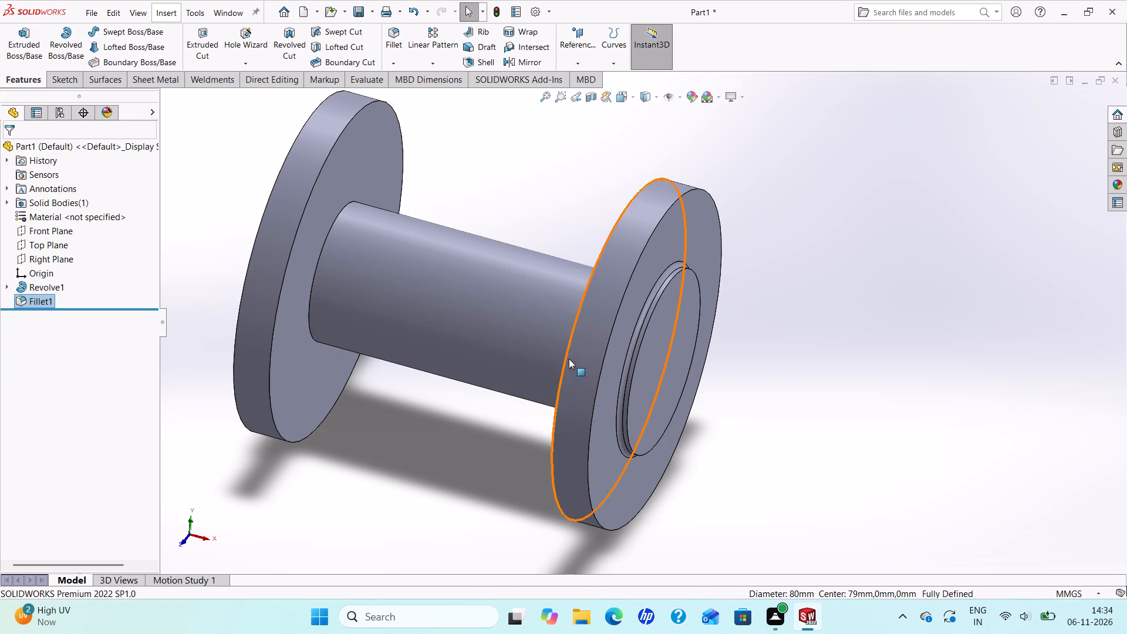
# Edit the 2 mm fillet to include the matching circular edge where the left end boss meets its flange.
pyautogui.scroll(1, 569, 359)
pyautogui.scroll(-1, 569, 359)
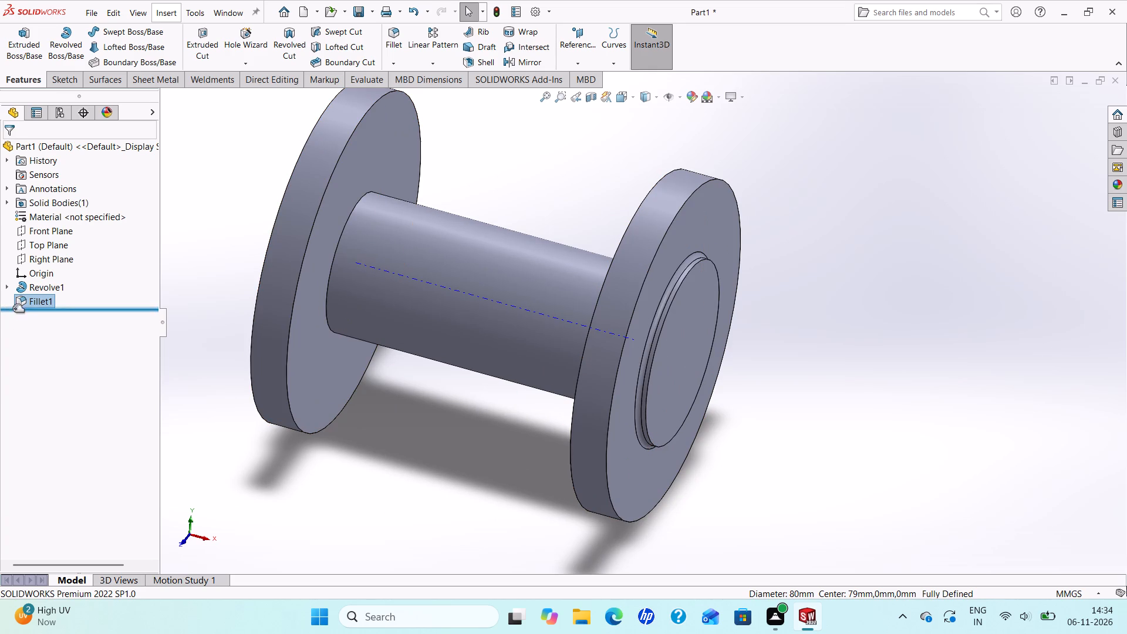
pyautogui.rightClick(36, 303)
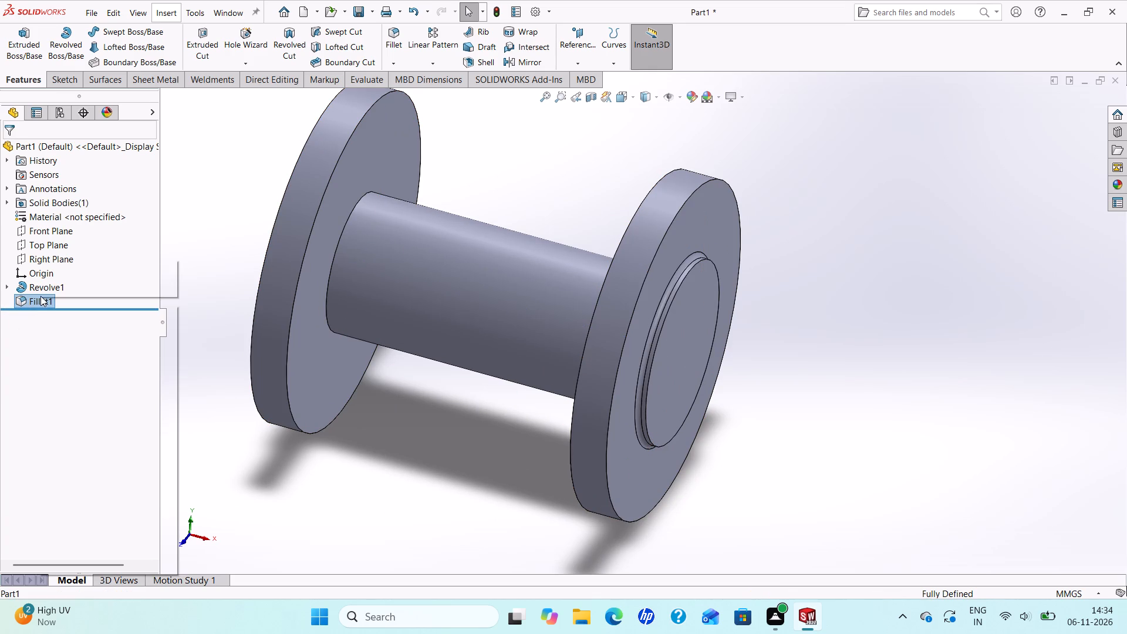
pyautogui.click(48, 272)
pyautogui.scroll(1, 238, 272)
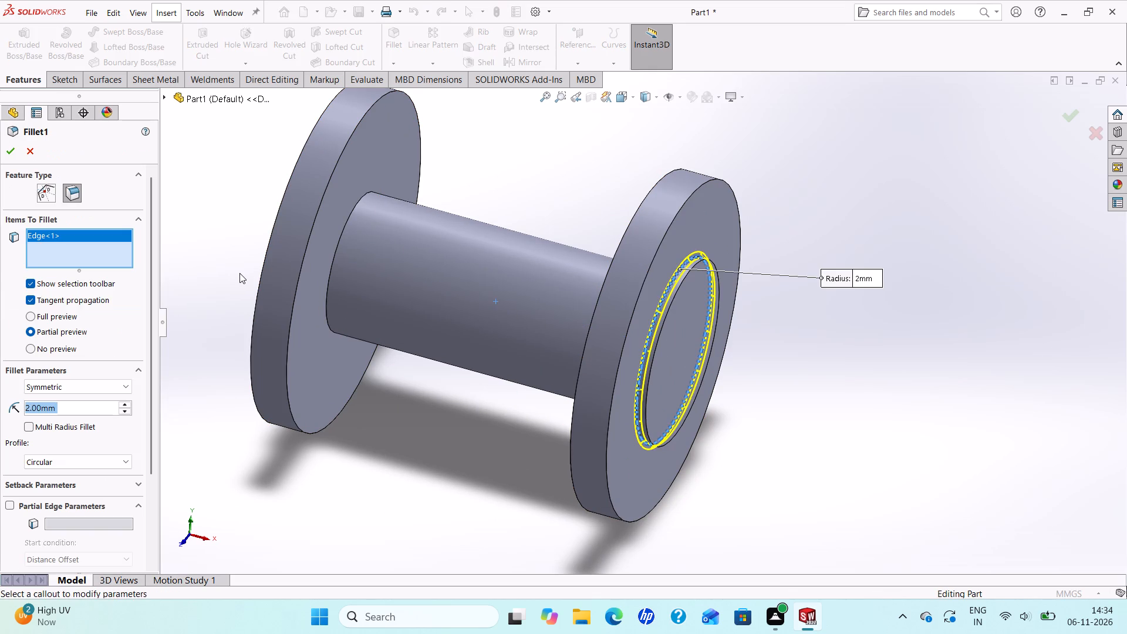
pyautogui.scroll(1, 259, 275)
pyautogui.moveTo(262, 276); pyautogui.dragTo(322, 326, button='middle')
pyautogui.scroll(-3, 335, 323)
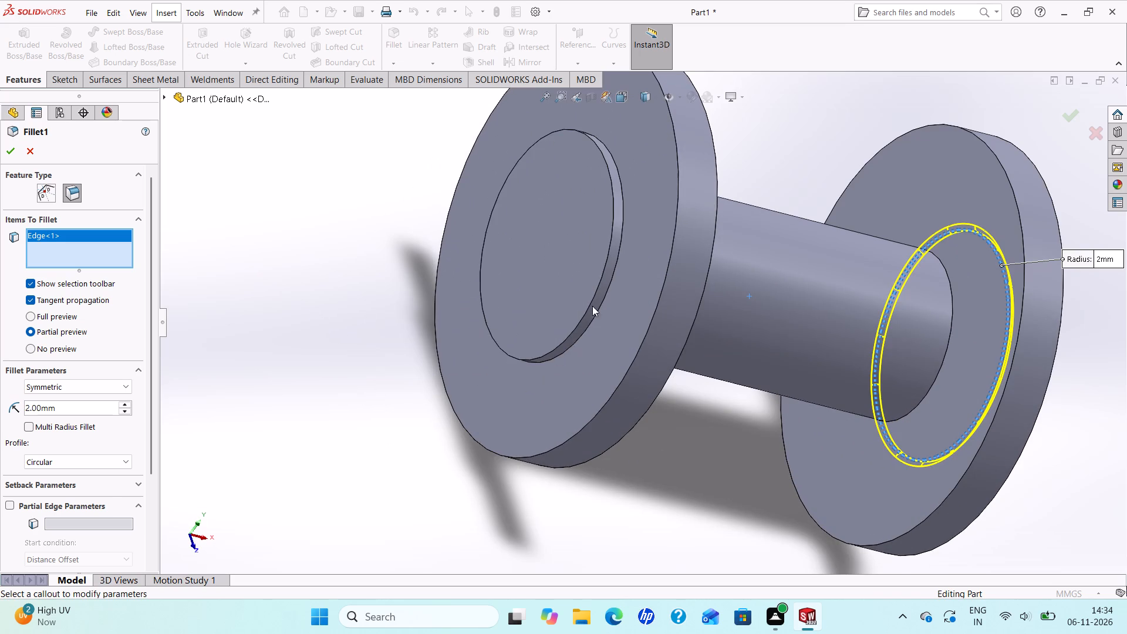
pyautogui.click(620, 249)
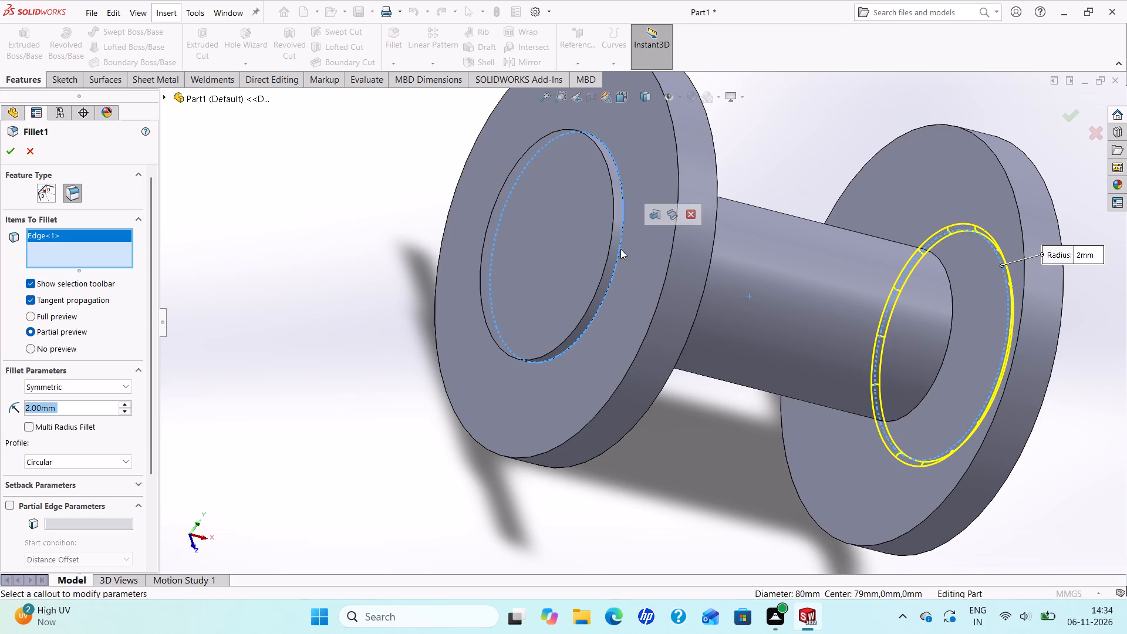
pyautogui.scroll(3, 620, 249)
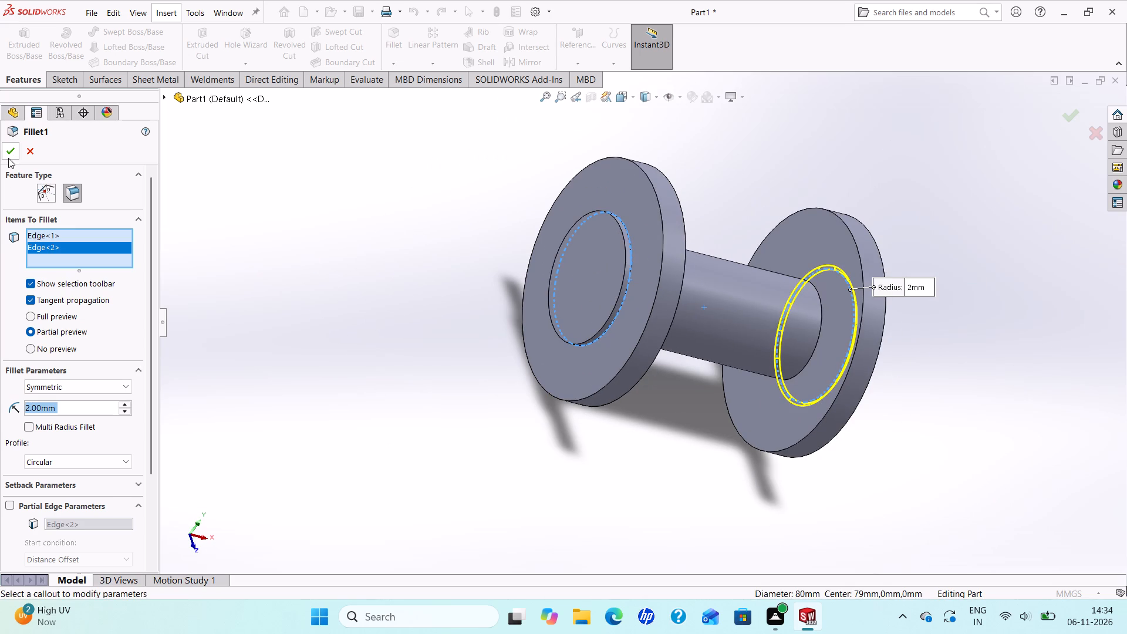
pyautogui.click(8, 154)
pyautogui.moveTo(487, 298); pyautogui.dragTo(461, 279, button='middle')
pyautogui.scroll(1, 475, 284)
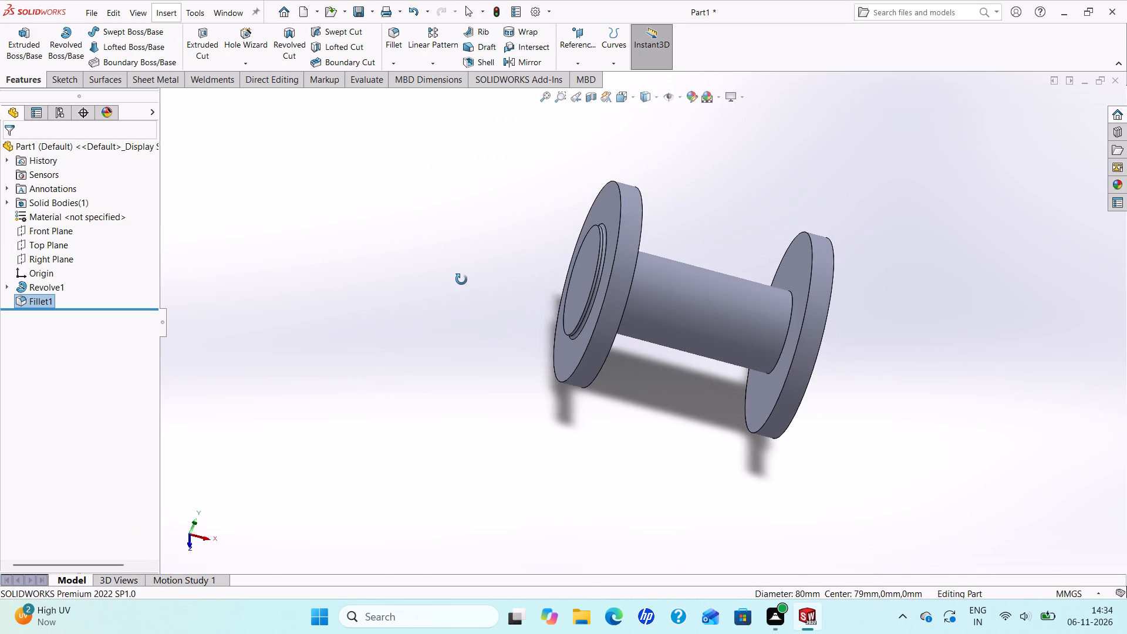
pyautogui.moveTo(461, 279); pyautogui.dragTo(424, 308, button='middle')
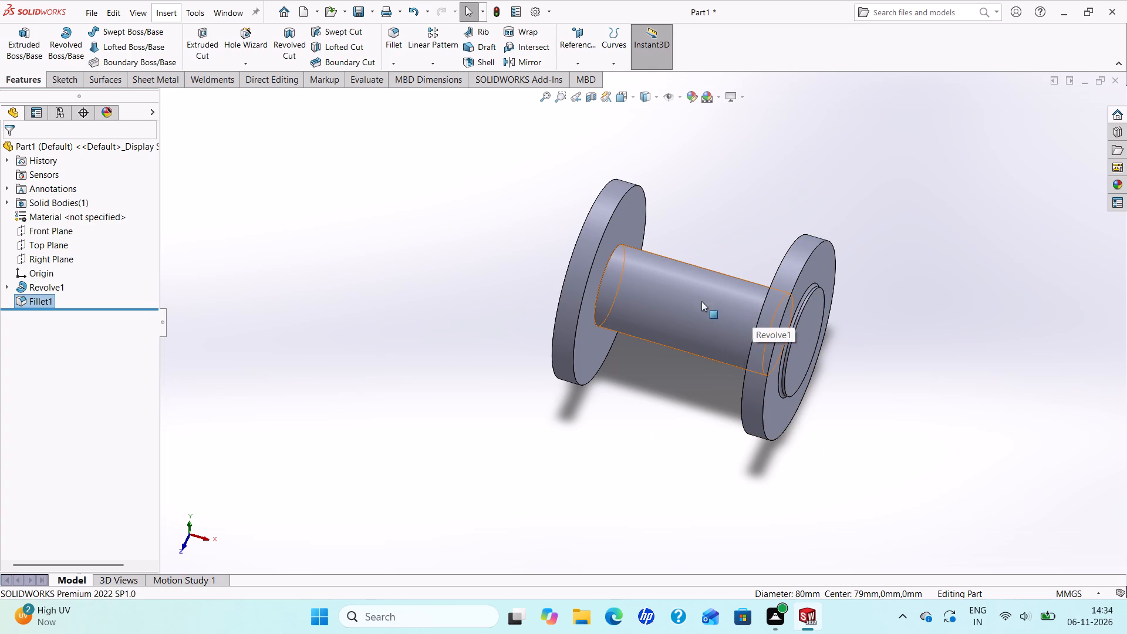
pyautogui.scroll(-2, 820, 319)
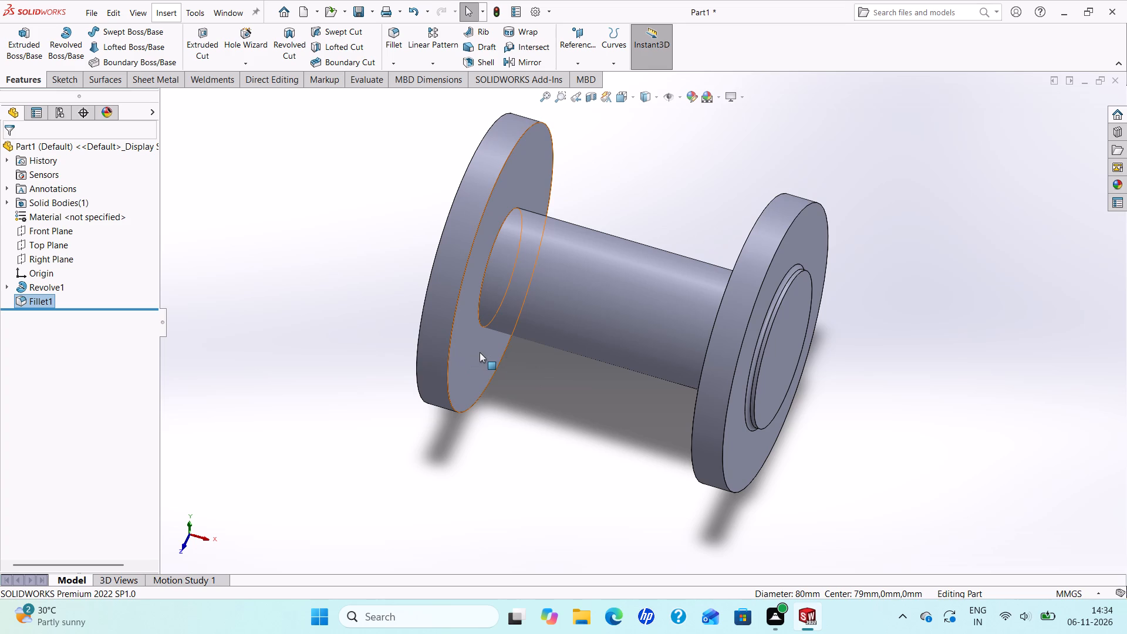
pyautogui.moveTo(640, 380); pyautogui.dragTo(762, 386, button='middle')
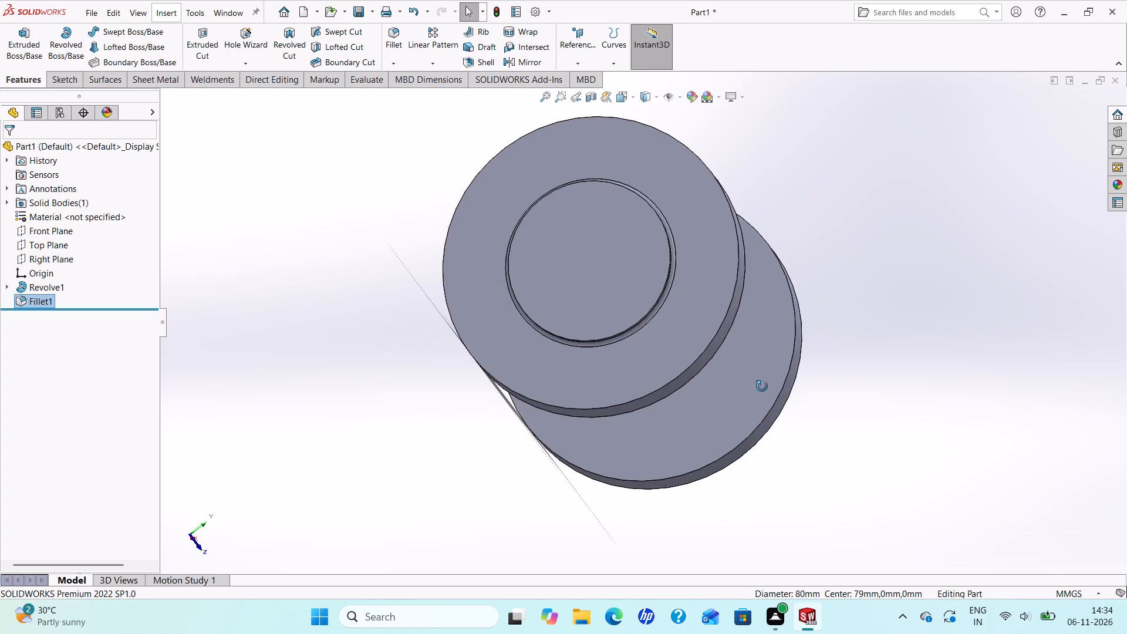
# Create a reference plane offset 88 mm above the Top Plane.
pyautogui.moveTo(762, 386); pyautogui.dragTo(708, 392, button='middle')
pyautogui.scroll(-1, 791, 339)
pyautogui.scroll(1, 791, 339)
pyautogui.scroll(-1, 771, 345)
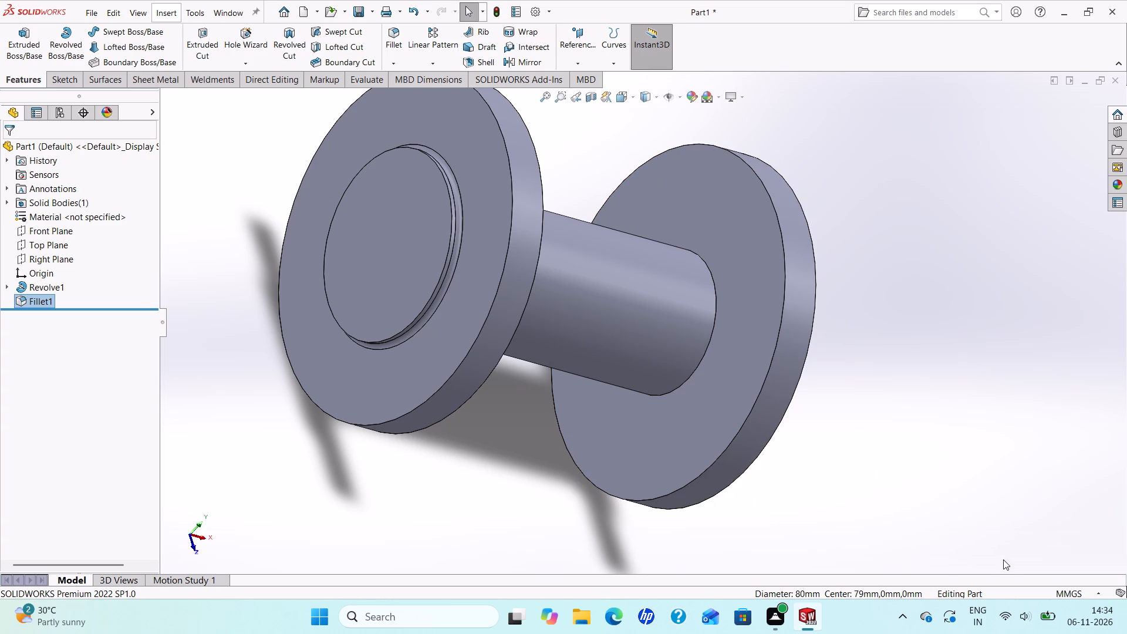
pyautogui.click(34, 238)
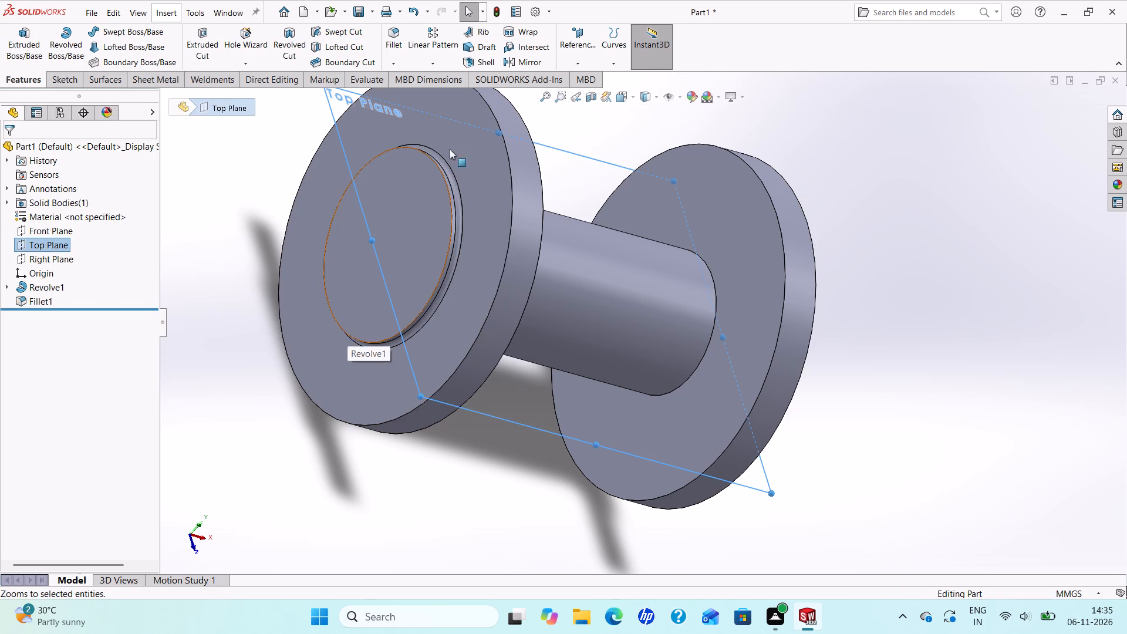
pyautogui.click(577, 62)
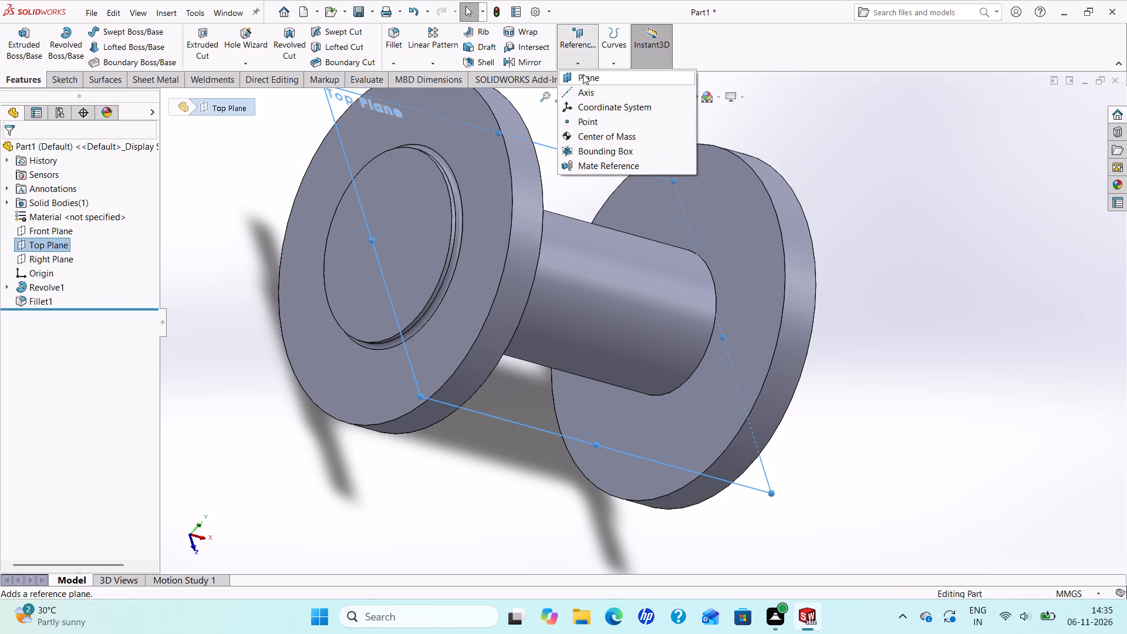
pyautogui.click(583, 74)
pyautogui.scroll(2, 544, 128)
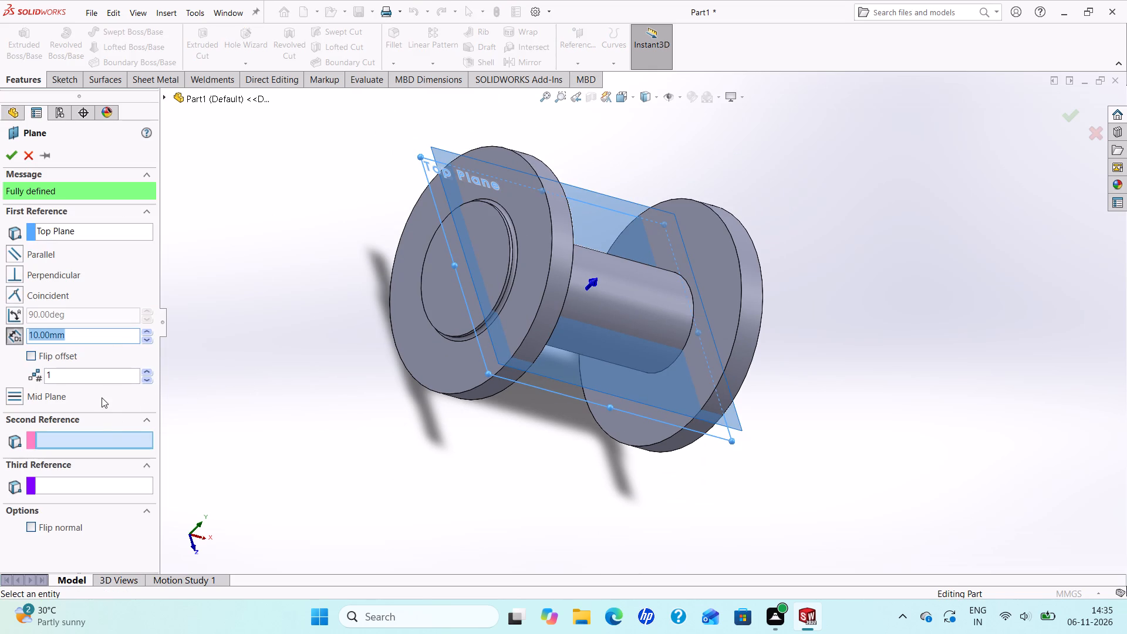
pyautogui.write('88')
pyautogui.press('Return')
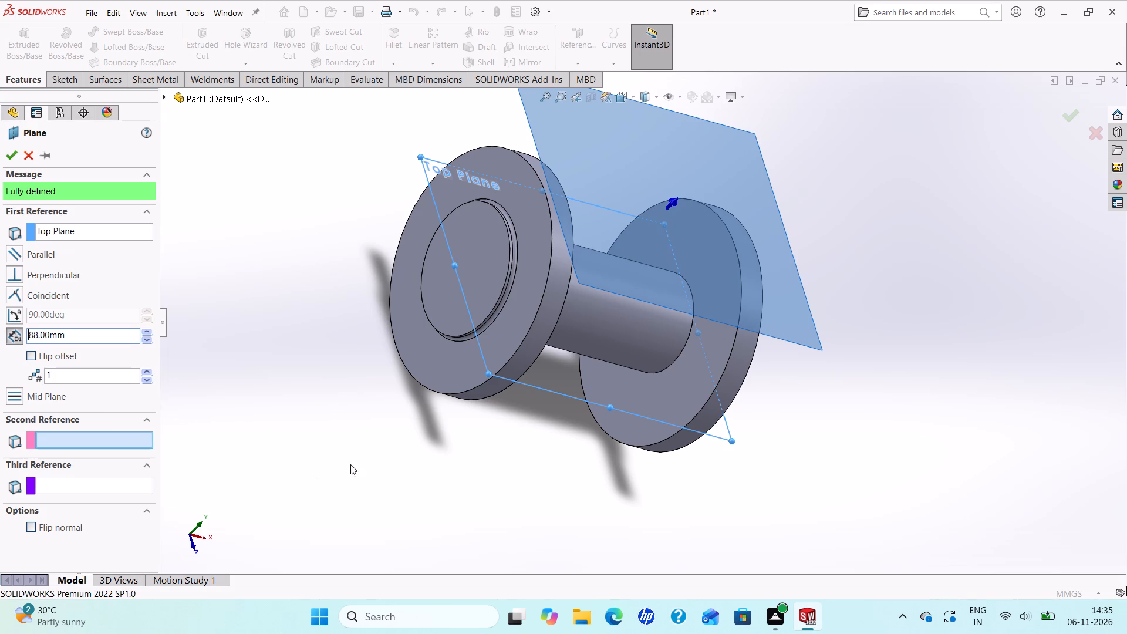
pyautogui.moveTo(406, 415); pyautogui.dragTo(393, 348, button='middle')
pyautogui.scroll(3, 393, 353)
pyautogui.scroll(-1, 487, 283)
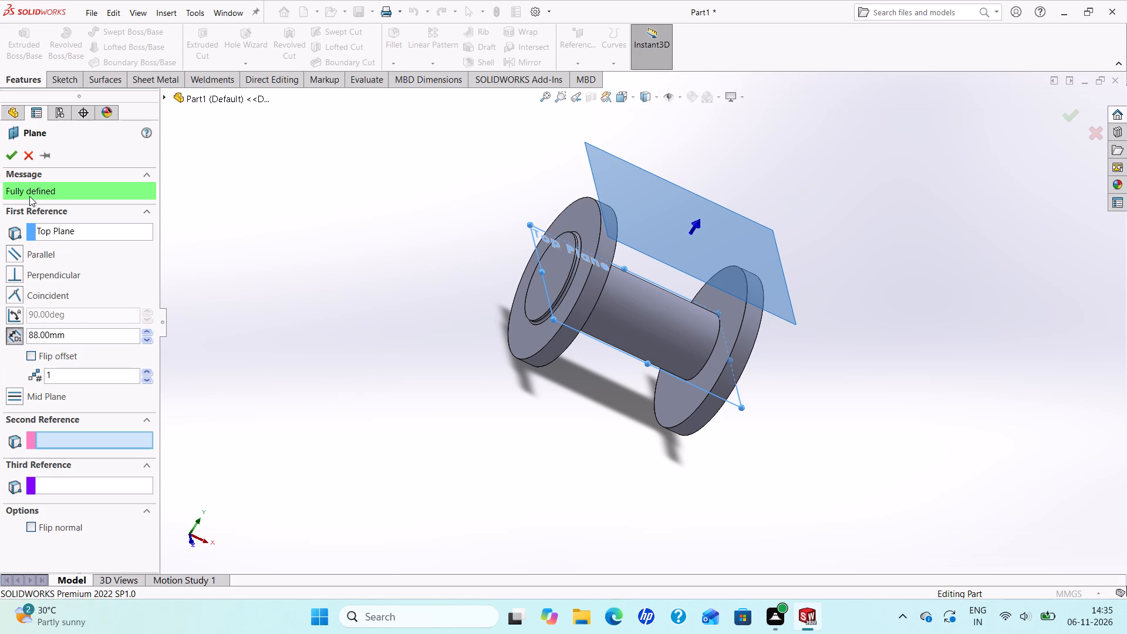
pyautogui.click(10, 161)
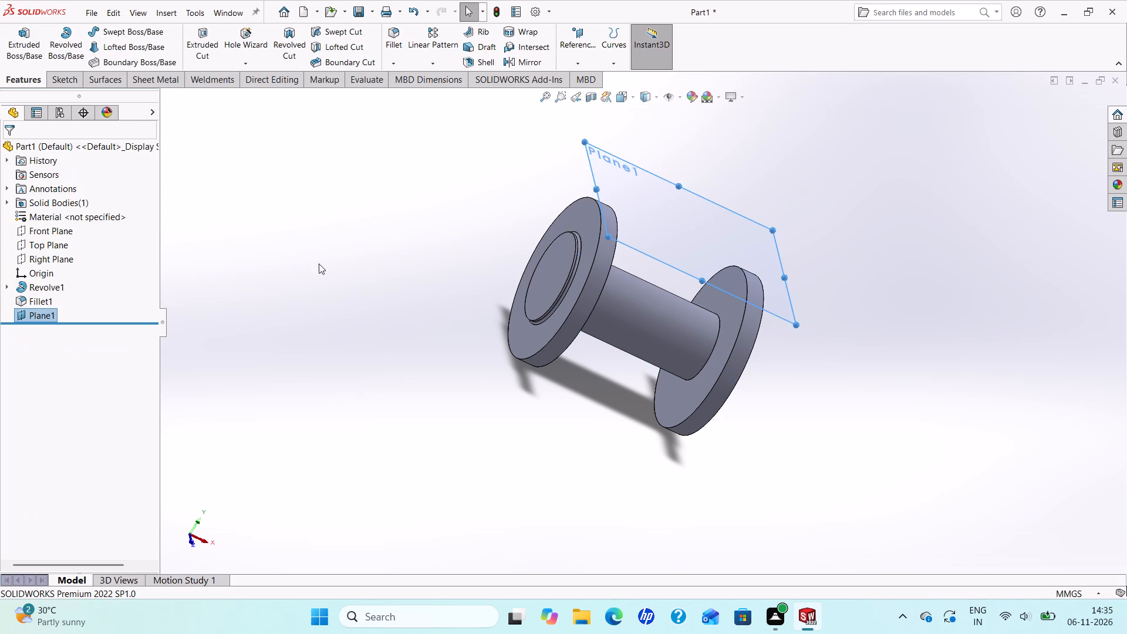
# Sketch a vertical centerpoint straight slot on the new offset plane, centered on the origin, about 127 mm between centers and 45 mm wide.
pyautogui.scroll(2, 496, 274)
pyautogui.scroll(-3, 672, 214)
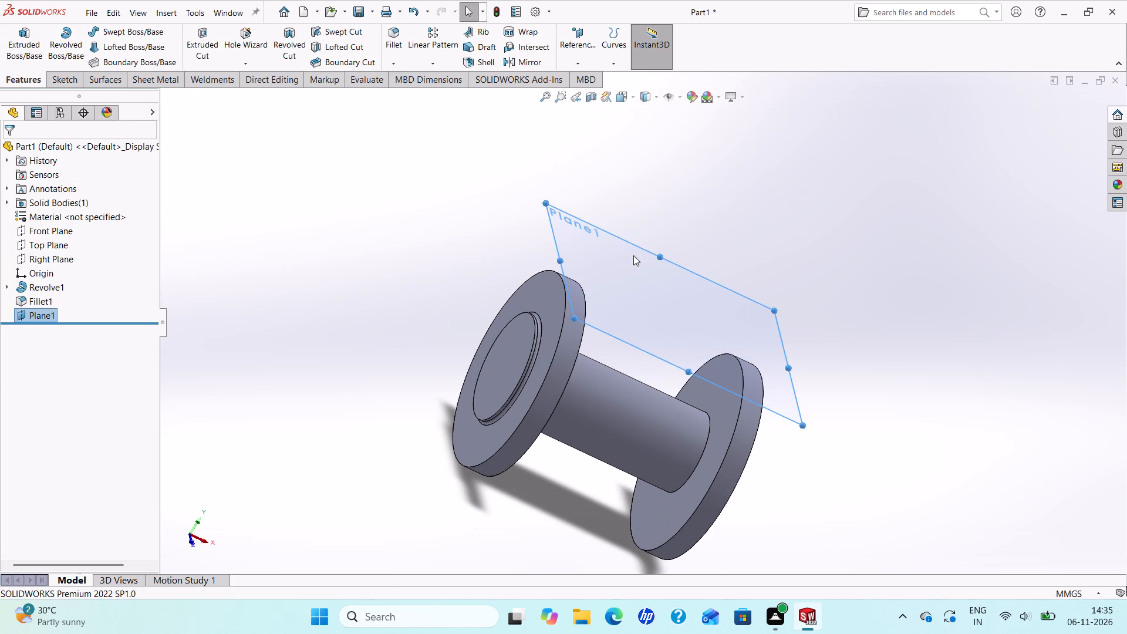
pyautogui.click(632, 263)
pyautogui.click(676, 231)
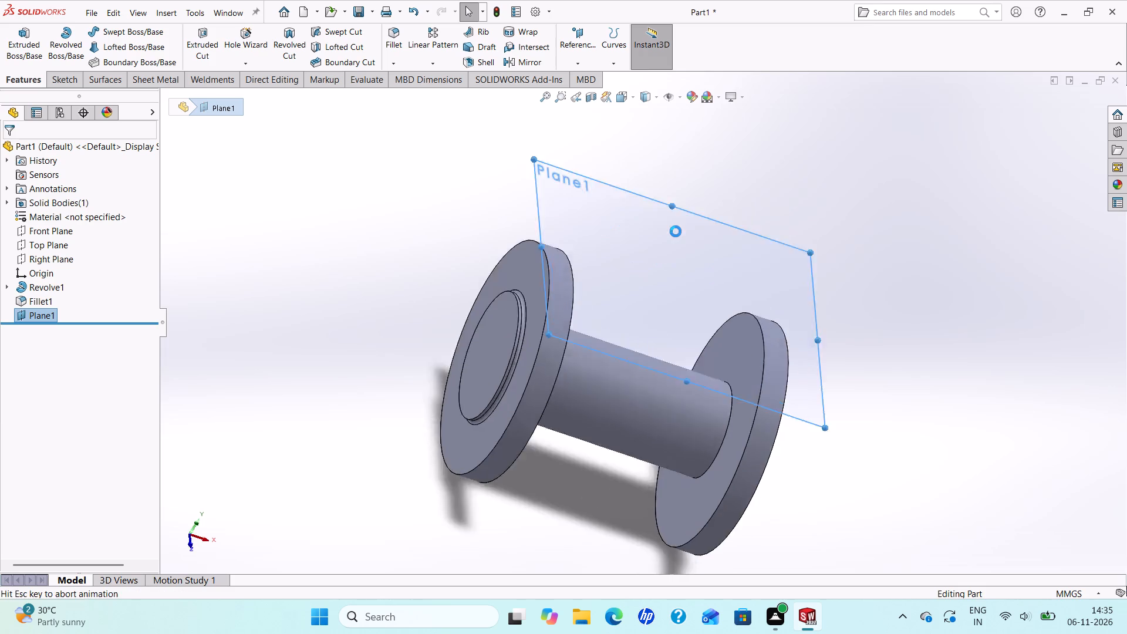
pyautogui.scroll(3, 668, 261)
pyautogui.scroll(-1, 672, 272)
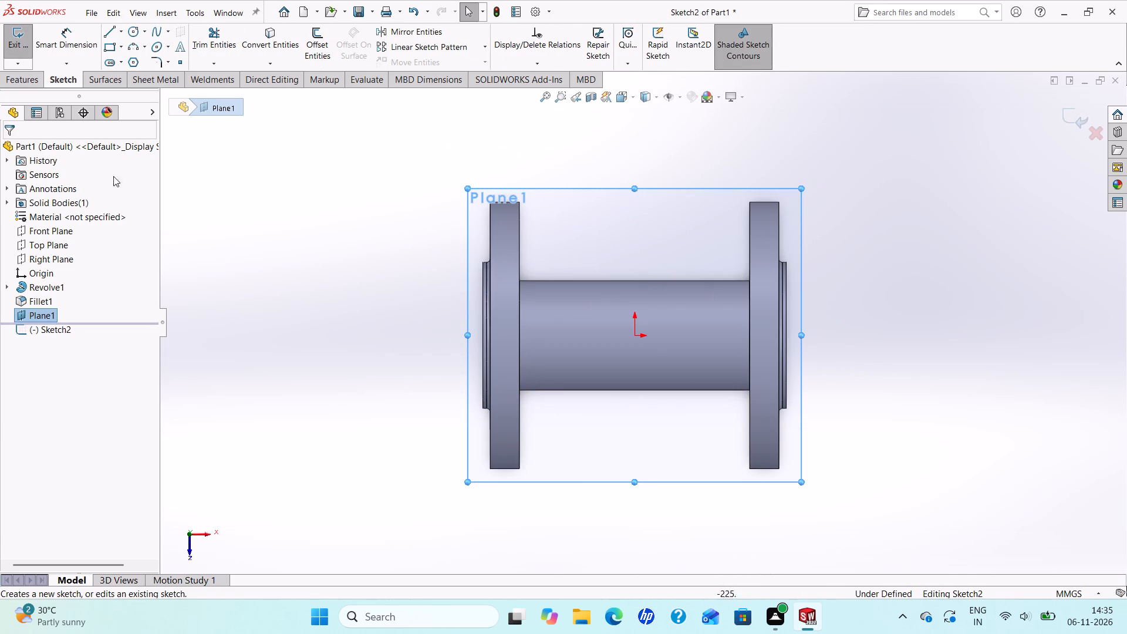
pyautogui.click(122, 63)
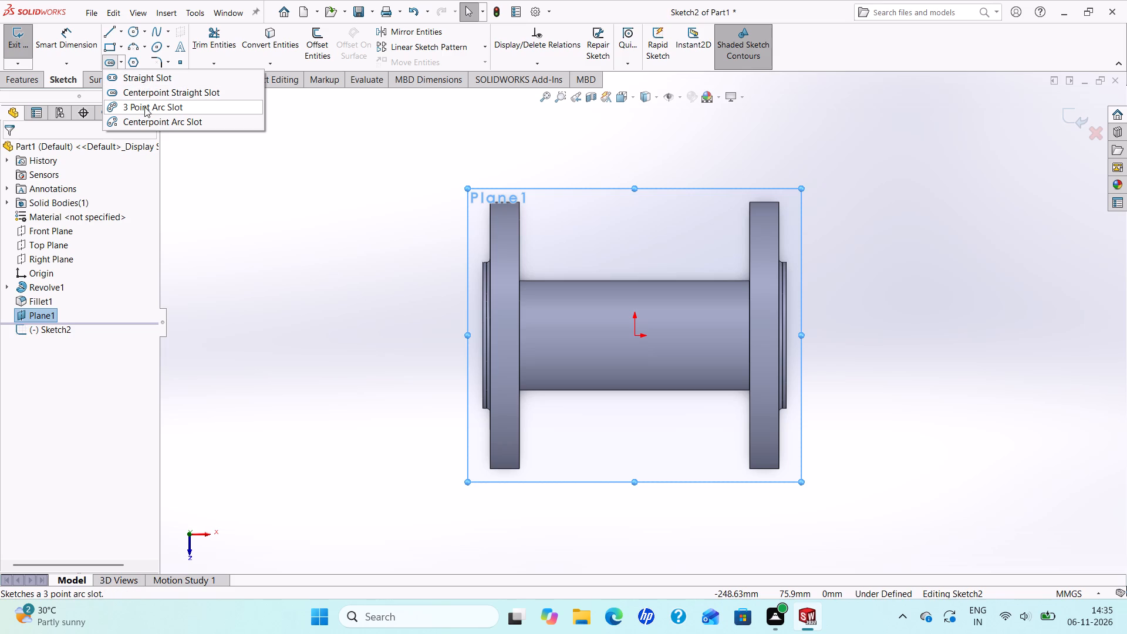
pyautogui.click(181, 91)
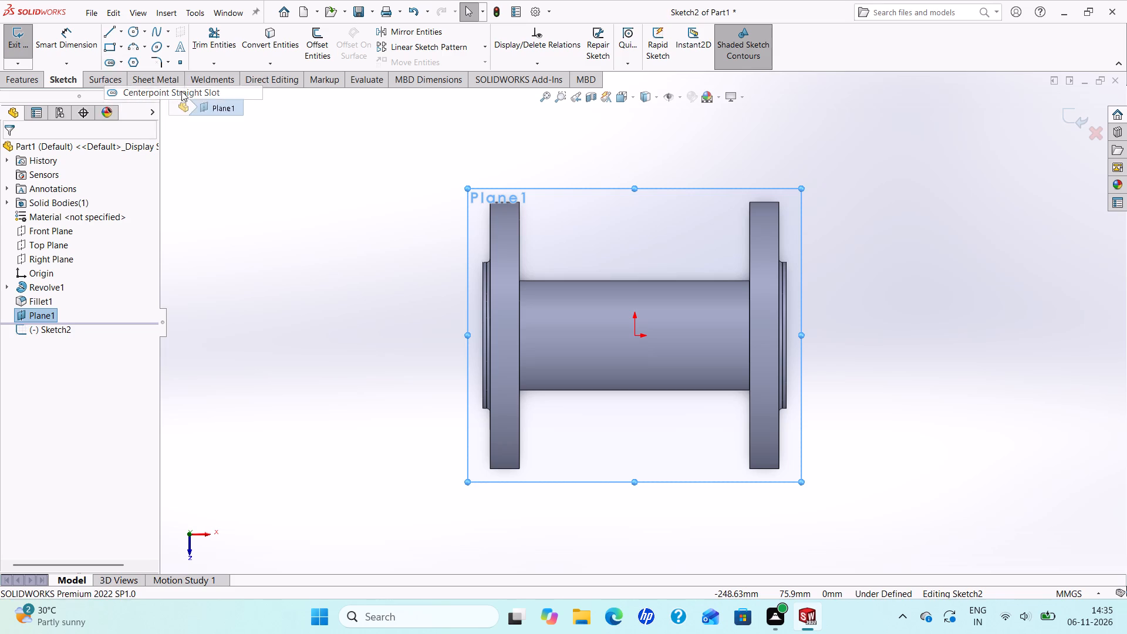
pyautogui.click(633, 337)
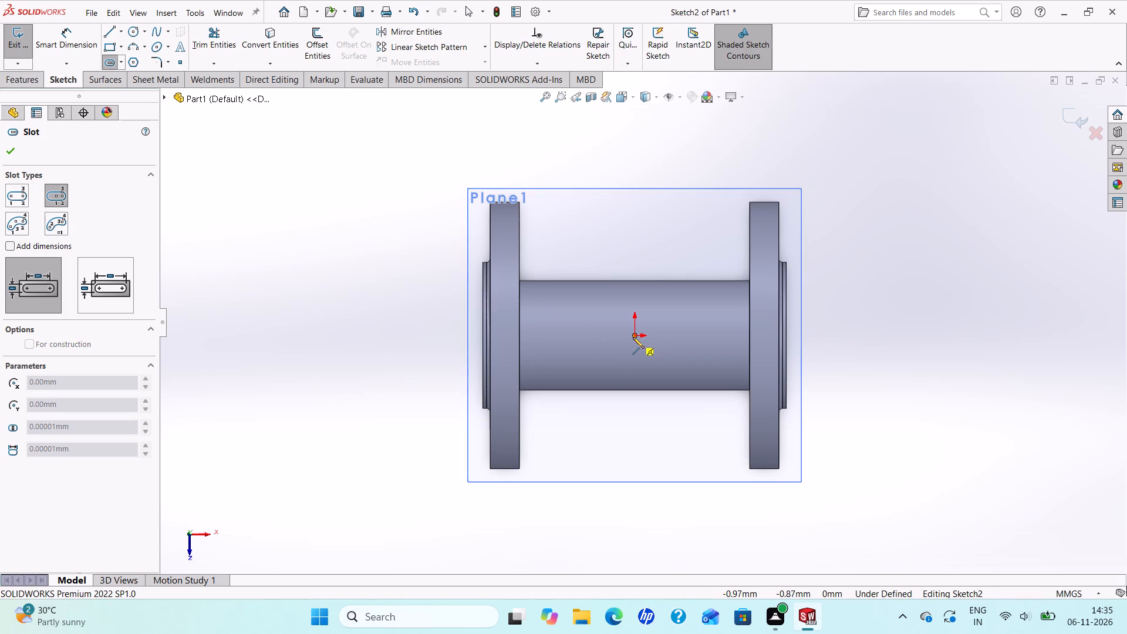
pyautogui.click(635, 451)
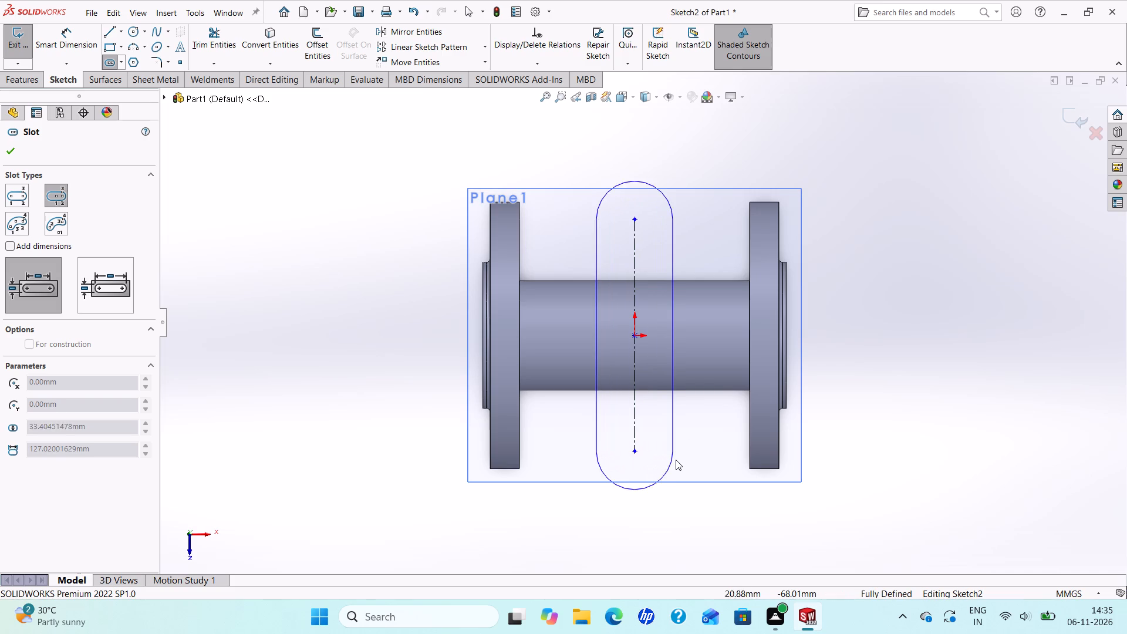
pyautogui.click(676, 460)
pyautogui.rightClick(679, 460)
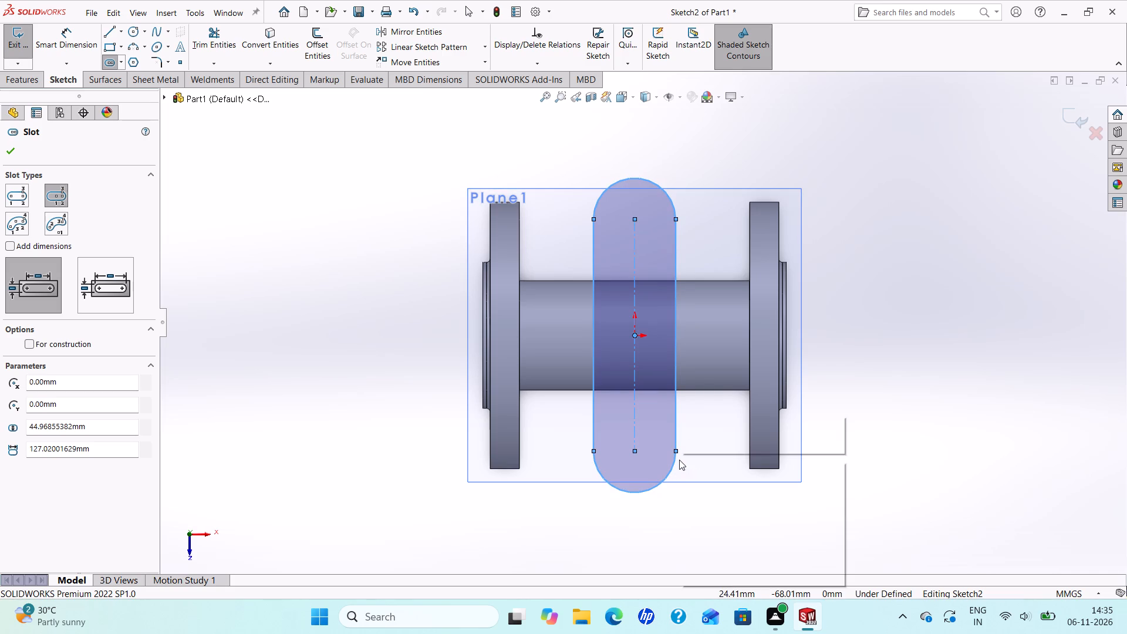
pyautogui.click(704, 464)
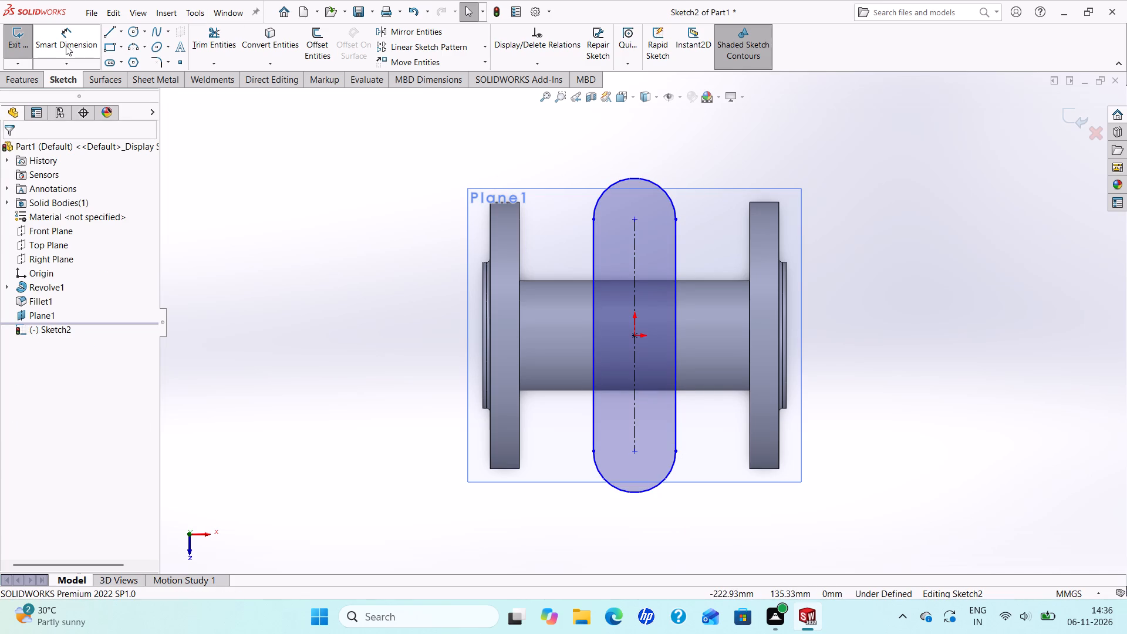
# Dimension the slot's upper end arc with a 60 mm radius.
pyautogui.click(66, 45)
pyautogui.scroll(1, 585, 218)
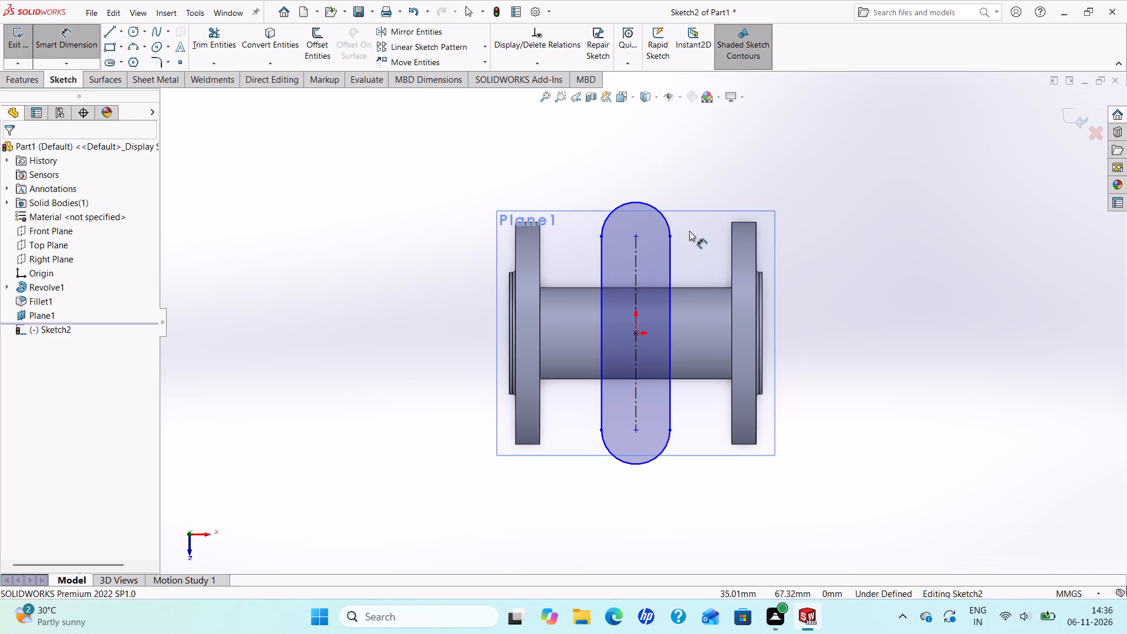
pyautogui.scroll(-2, 688, 230)
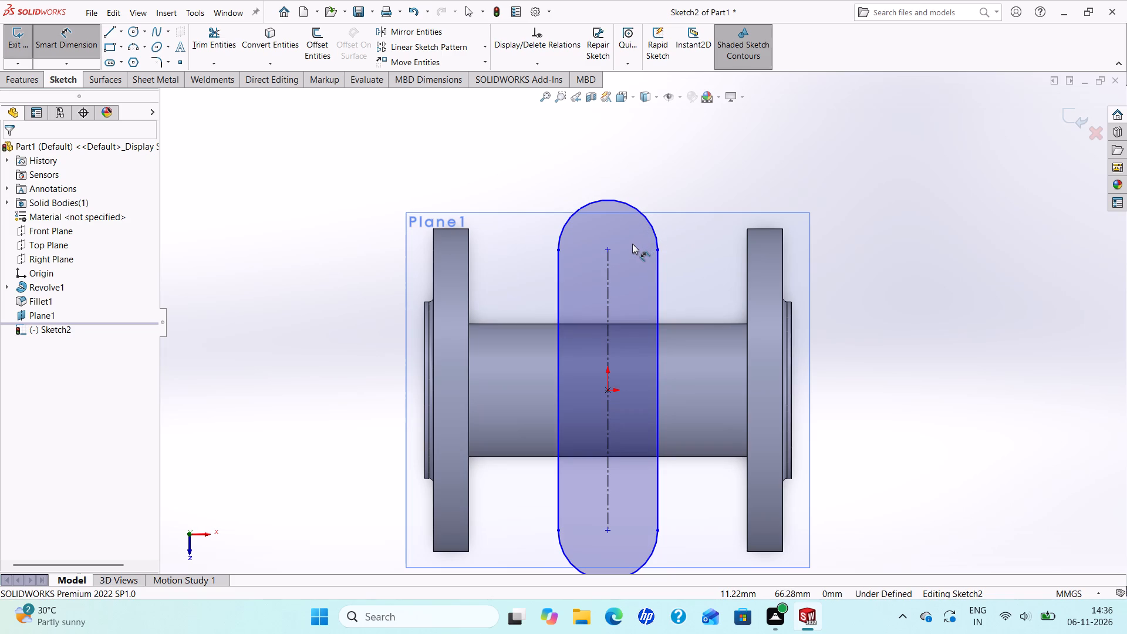
pyautogui.click(622, 201)
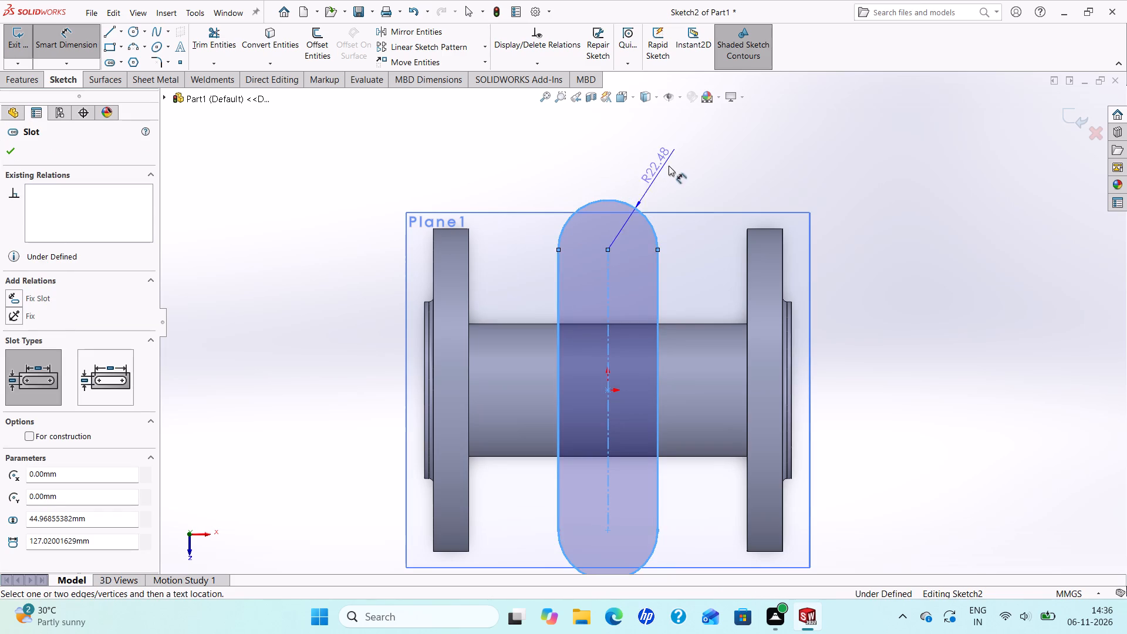
pyautogui.click(681, 162)
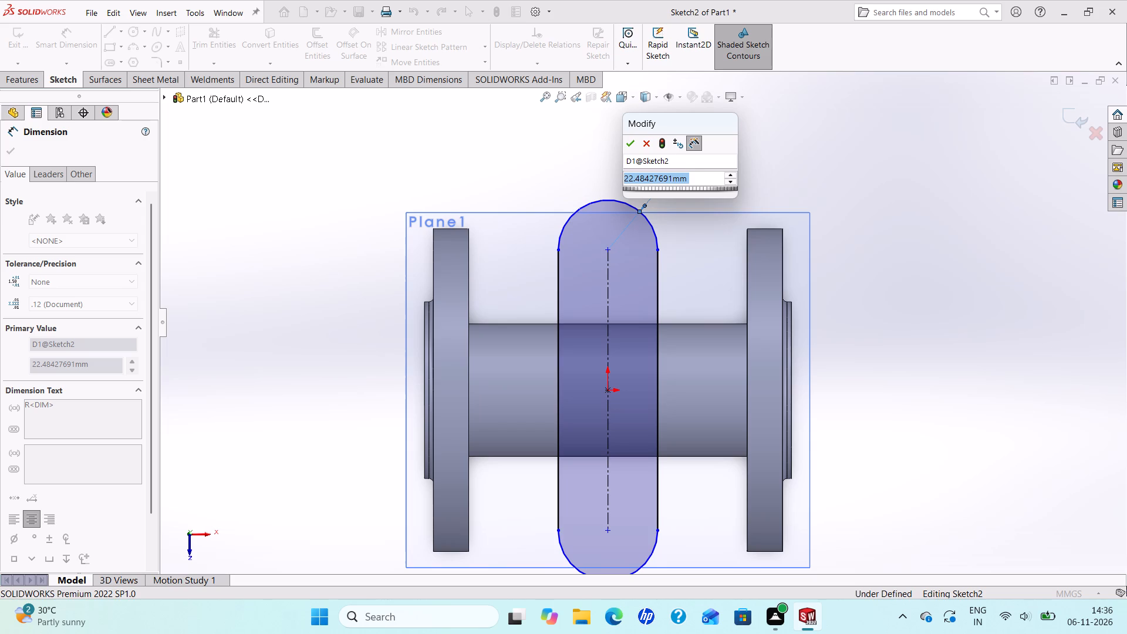
pyautogui.write('60')
pyautogui.press('Return')
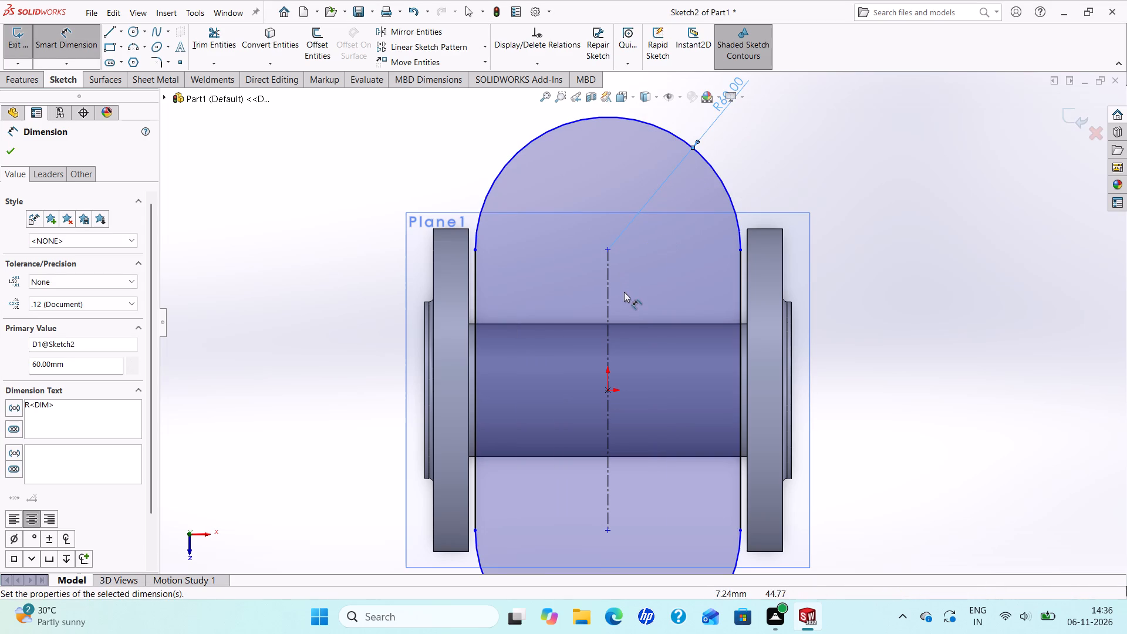
# Dimension the slot's vertical center-to-center distance as 30 mm.
pyautogui.scroll(2, 617, 288)
pyautogui.scroll(-1, 618, 298)
pyautogui.scroll(3, 618, 298)
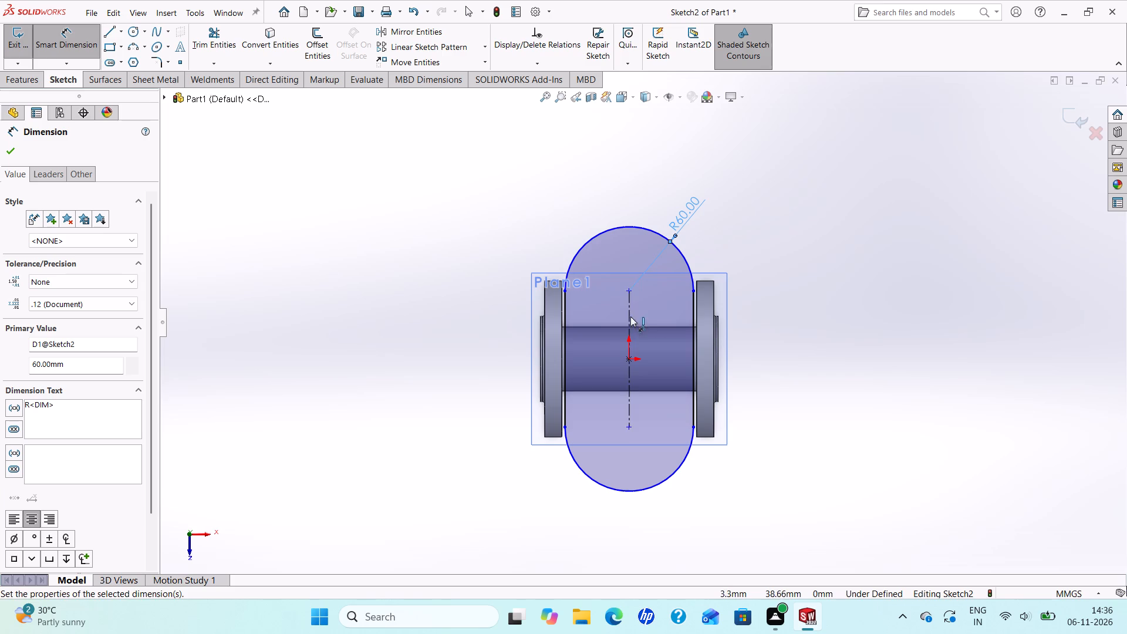
pyautogui.click(631, 313)
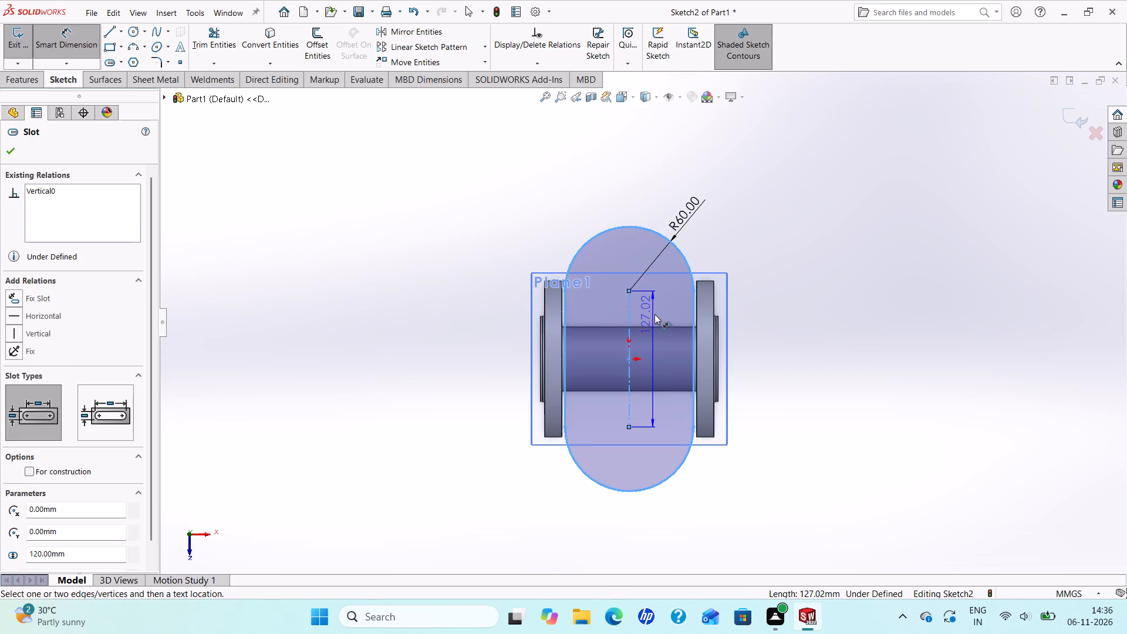
pyautogui.click(656, 314)
pyautogui.write('30')
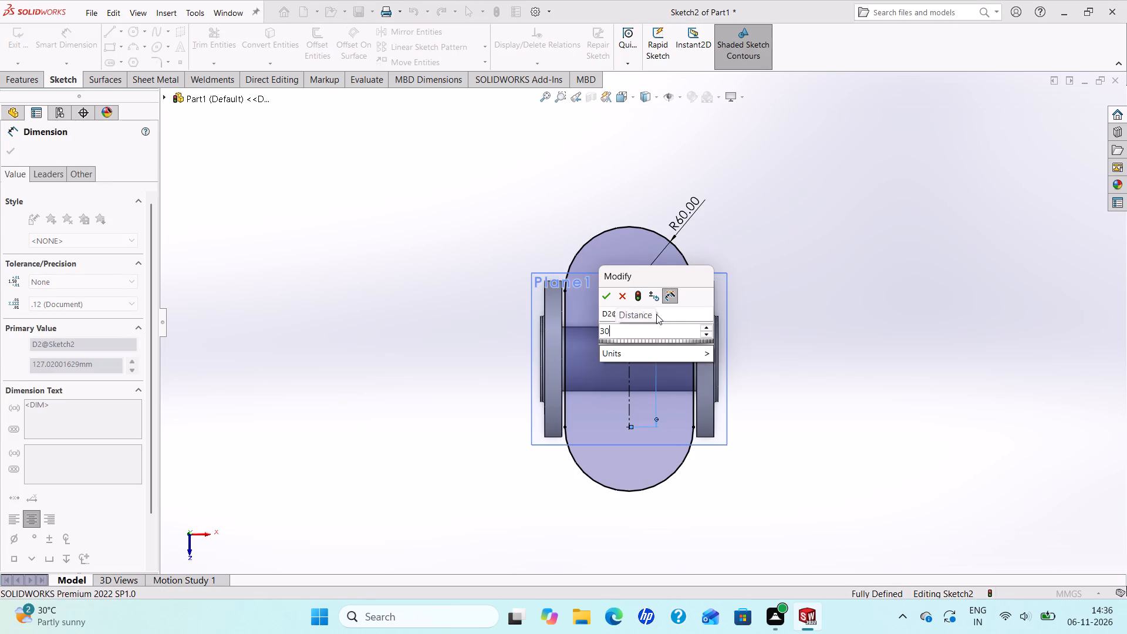
pyautogui.press('Return')
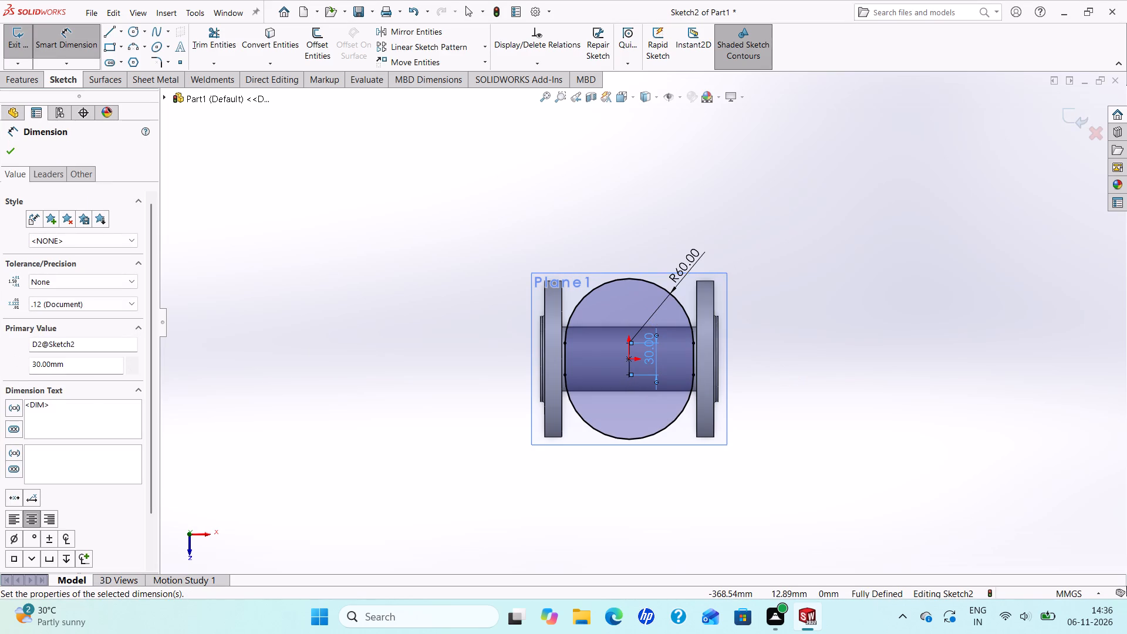
# Set the slot's center-to-center distance to 36 mm and finish dimensioning.
pyautogui.moveTo(72, 363); pyautogui.dragTo(7, 370)
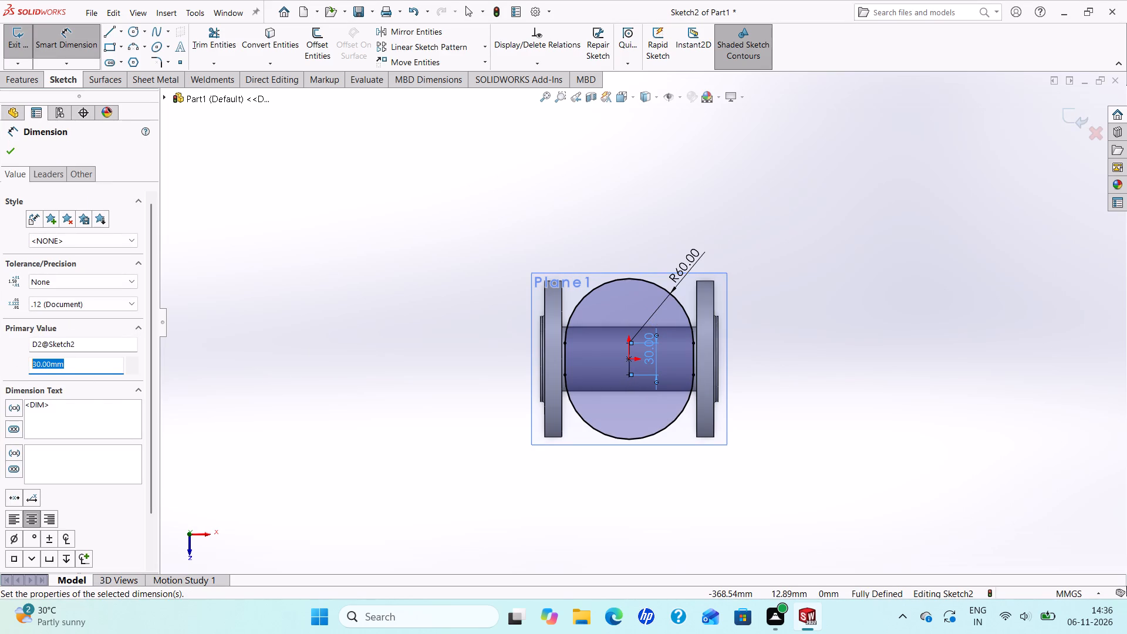
pyautogui.moveTo(7, 370); pyautogui.dragTo(0, 370)
pyautogui.write('36')
pyautogui.press('Return')
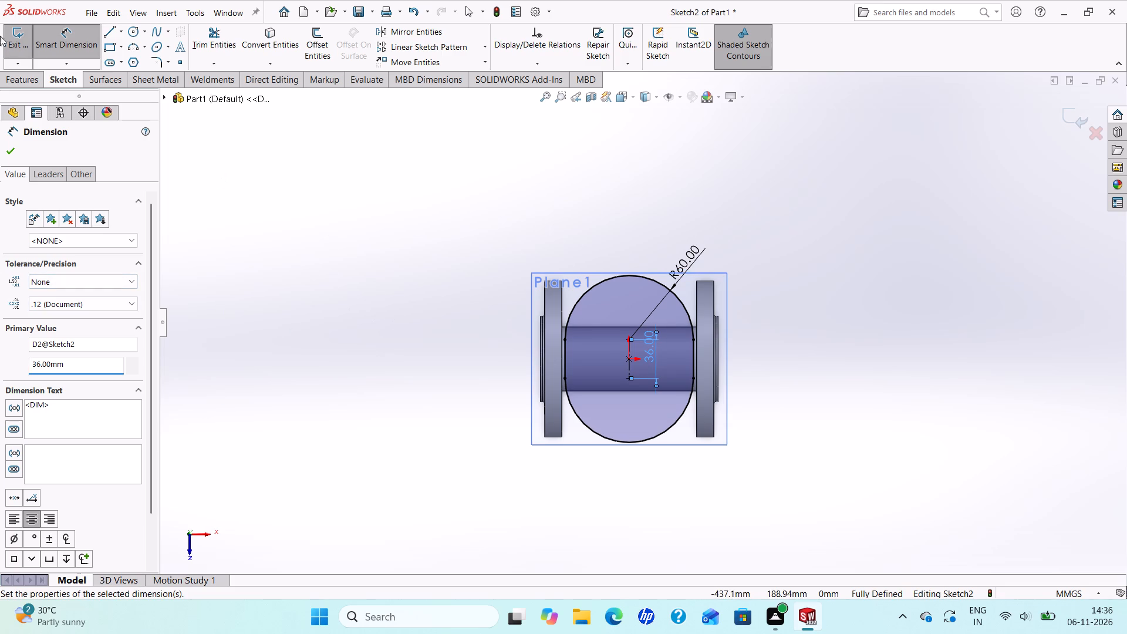
pyautogui.click(17, 151)
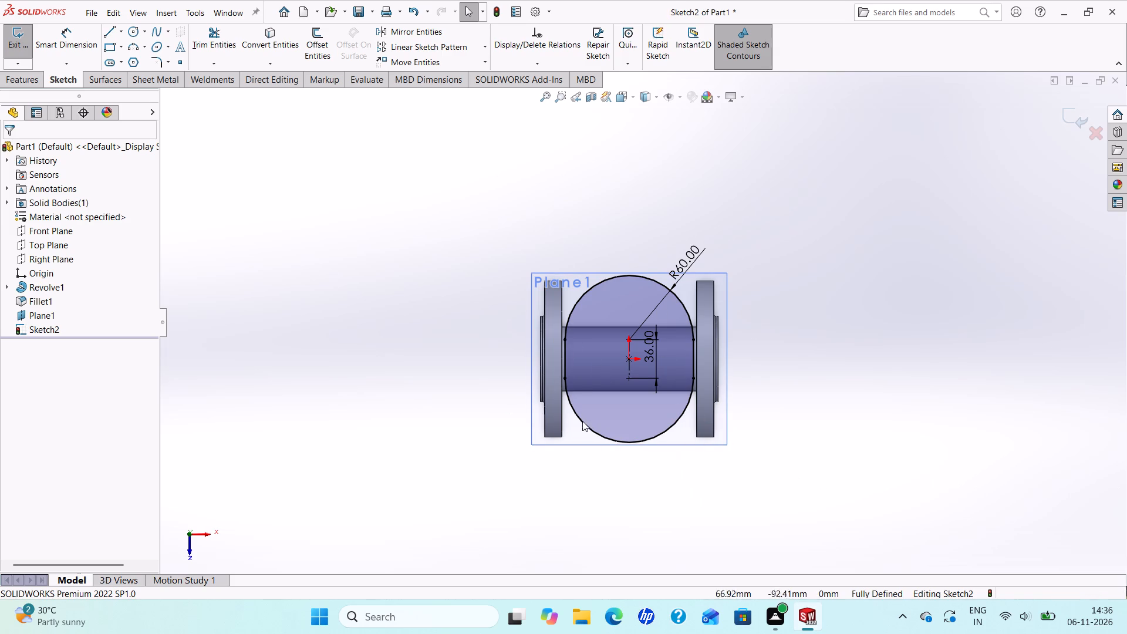
# Extrude the slot sketch 16 mm upward from the offset plane as a blind boss with merged result.
pyautogui.click(29, 76)
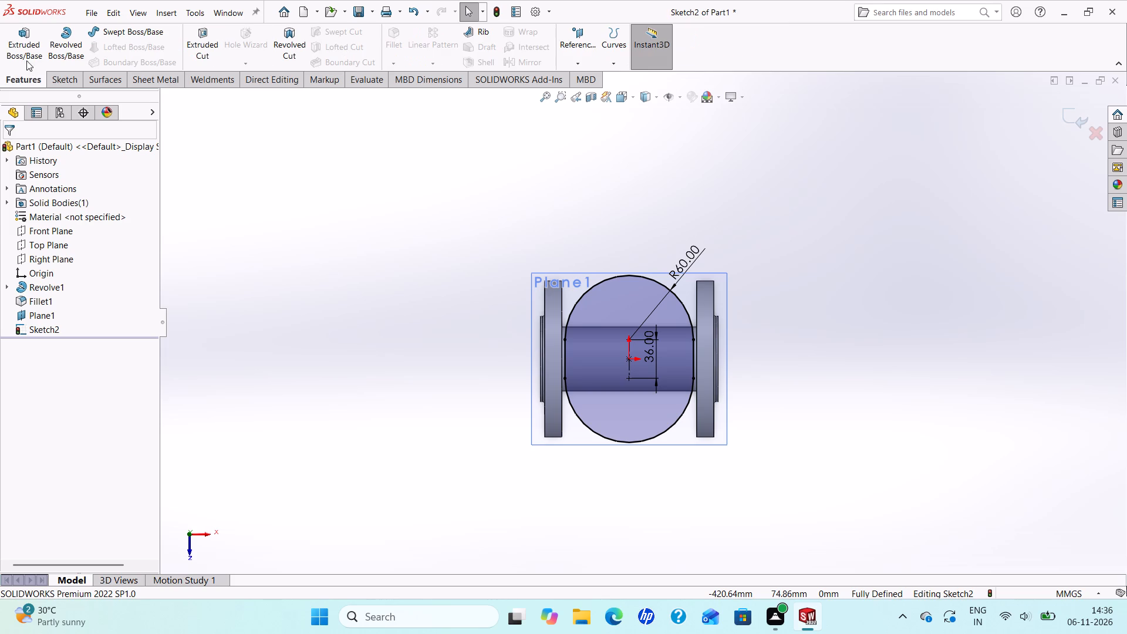
pyautogui.click(32, 51)
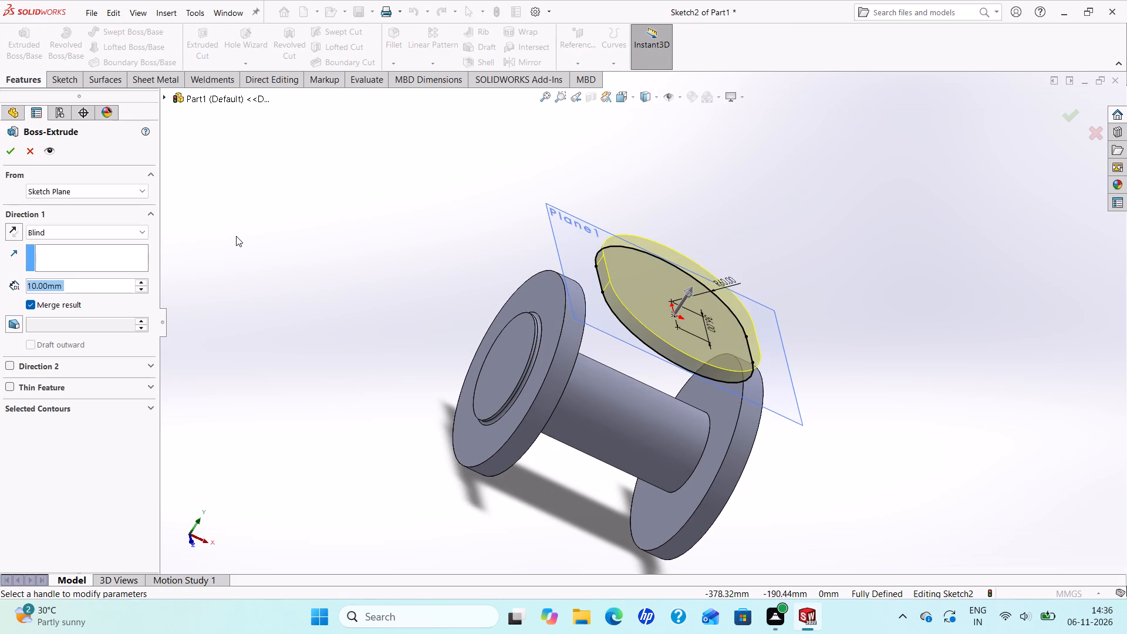
pyautogui.scroll(1, 236, 239)
pyautogui.moveTo(286, 252); pyautogui.dragTo(294, 192, button='middle')
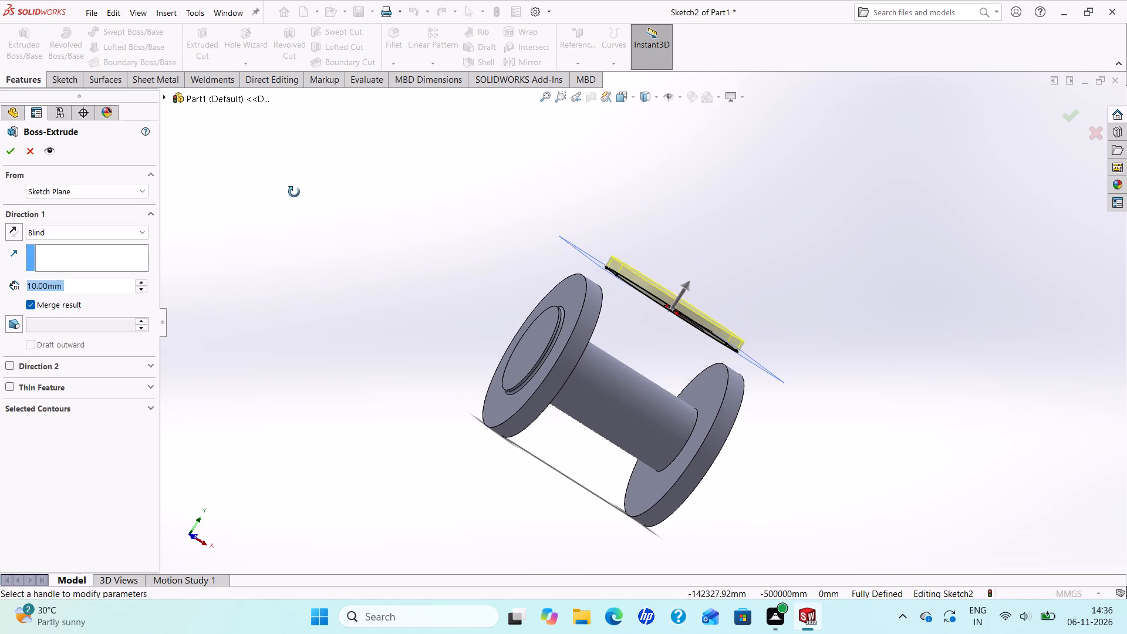
pyautogui.moveTo(294, 192); pyautogui.dragTo(277, 214, button='middle')
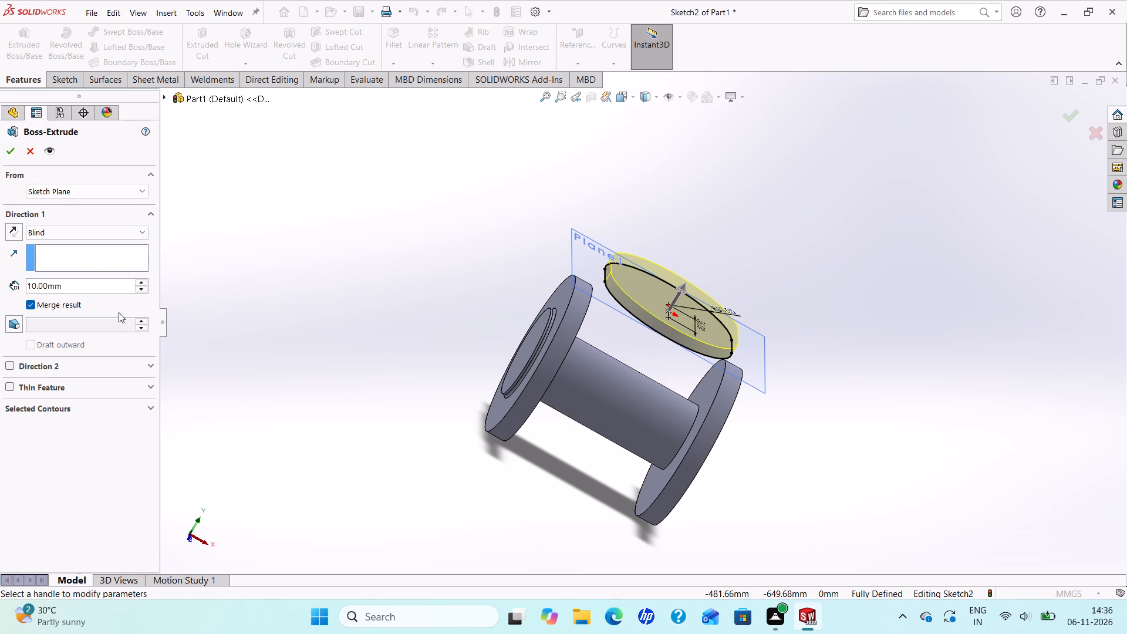
pyautogui.click(63, 285)
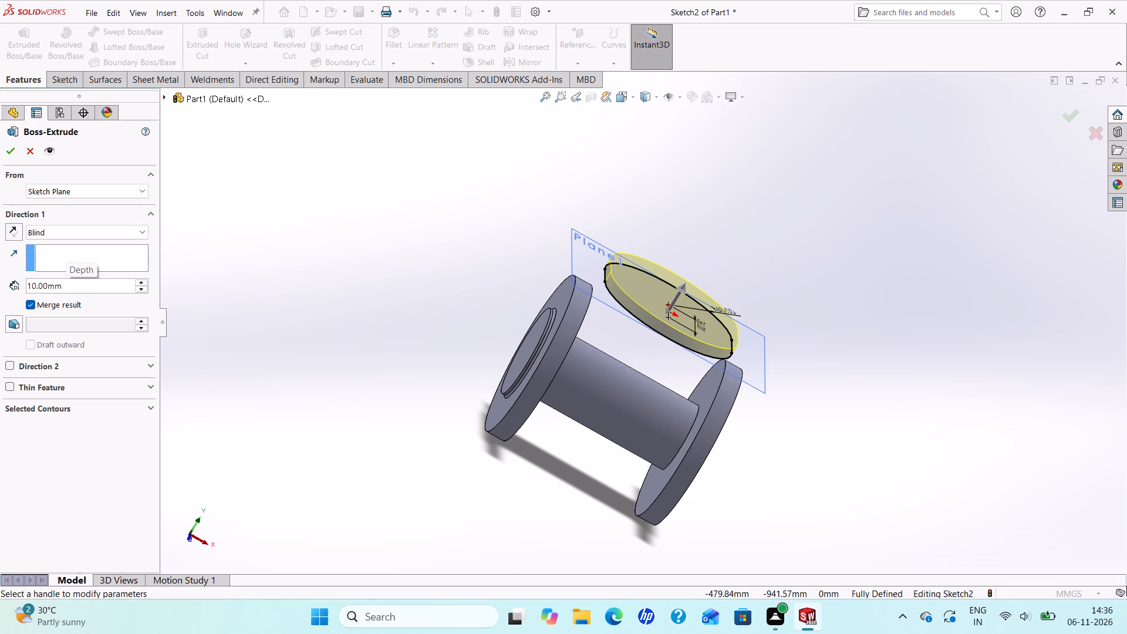
pyautogui.moveTo(65, 285); pyautogui.dragTo(0, 270)
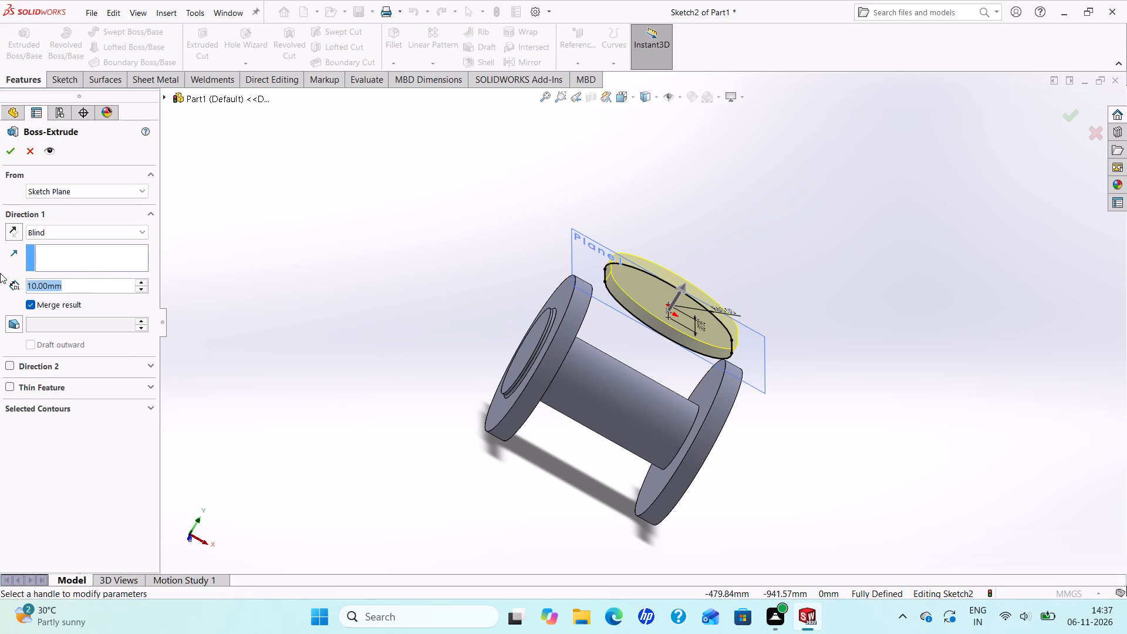
pyautogui.write('16')
pyautogui.press('Return')
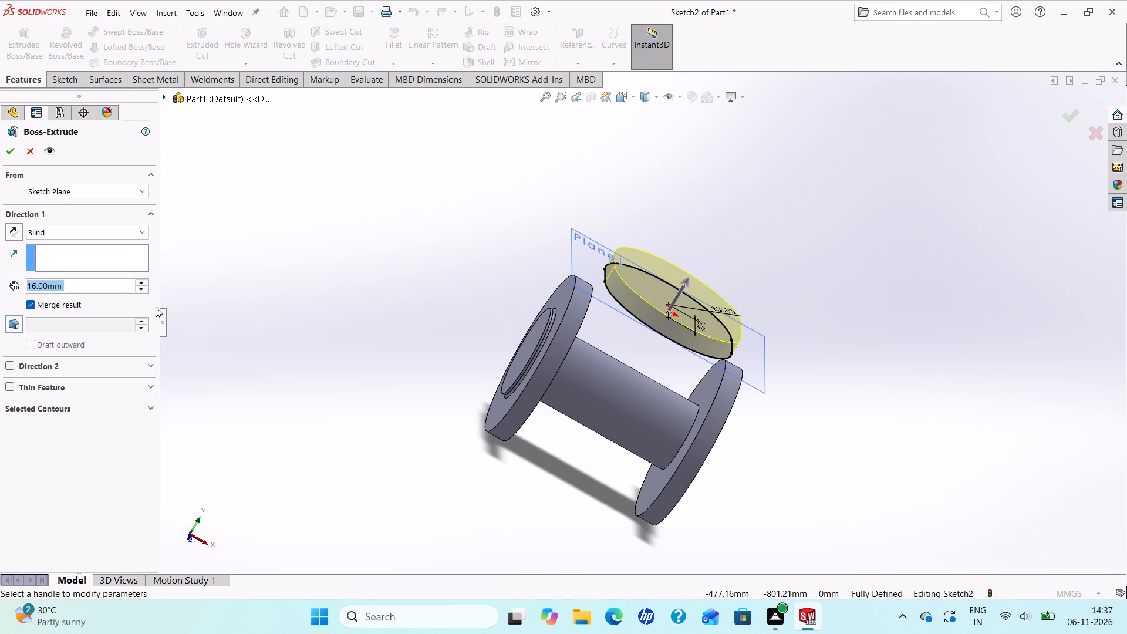
pyautogui.click(4, 147)
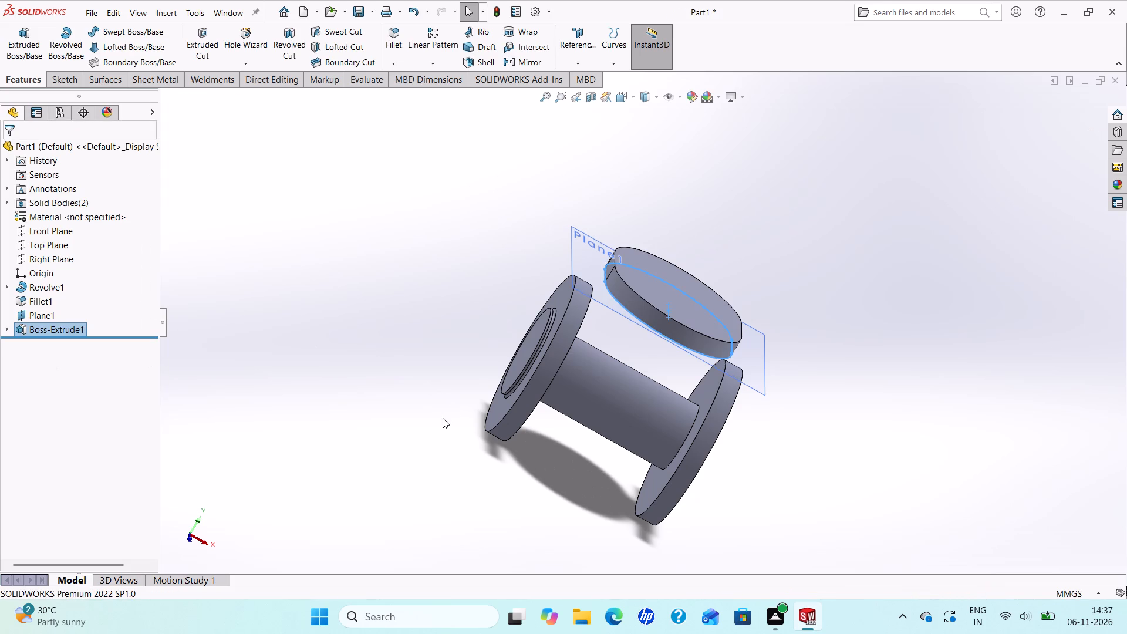
pyautogui.press('Escape')
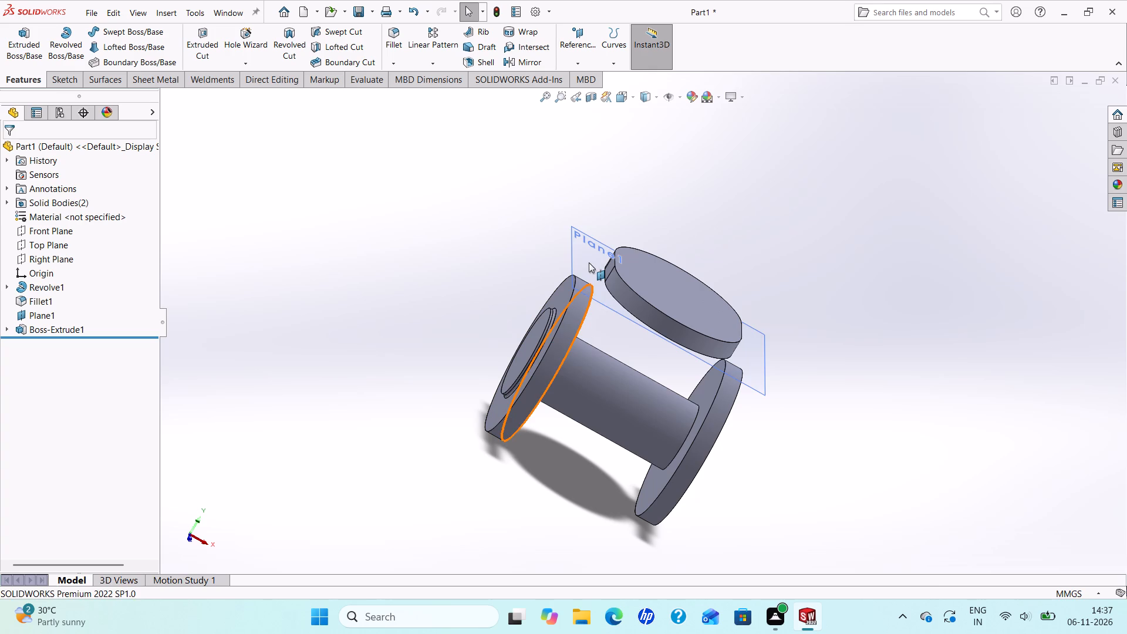
# Hide the offset plane used for the slot-shaped flange.
pyautogui.rightClick(589, 262)
pyautogui.click(635, 245)
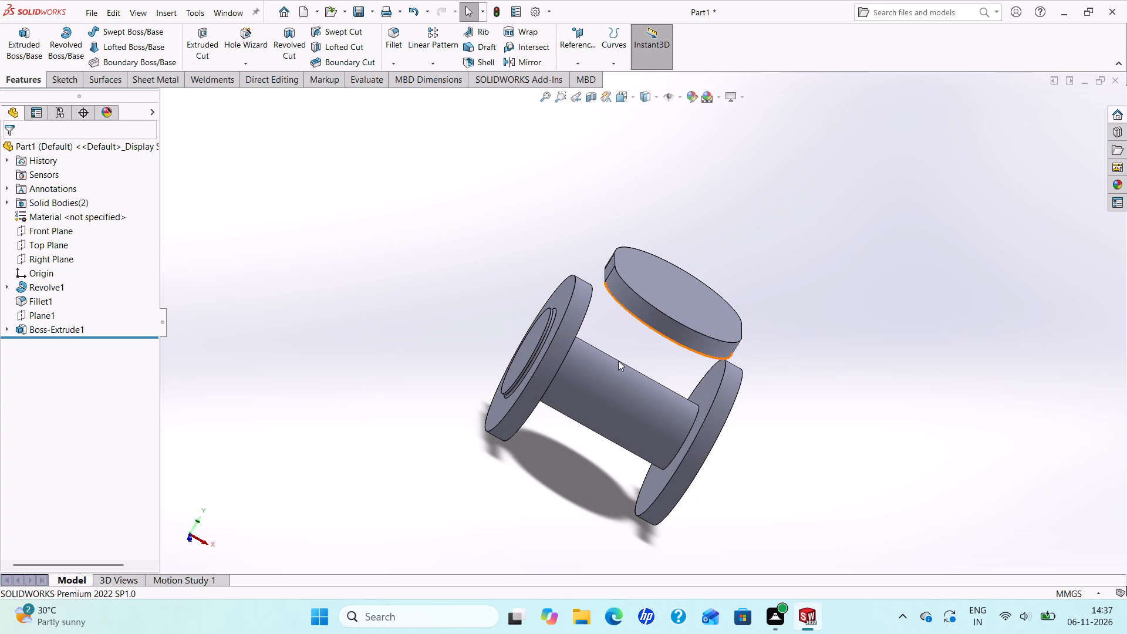
# Sketch a closed U-profile on the Right Plane from the slot flange's underside, about 87 mm wide, with 88 mm sides and a tangent bottom arc around the origin.
pyautogui.moveTo(613, 359); pyautogui.dragTo(614, 402, button='middle')
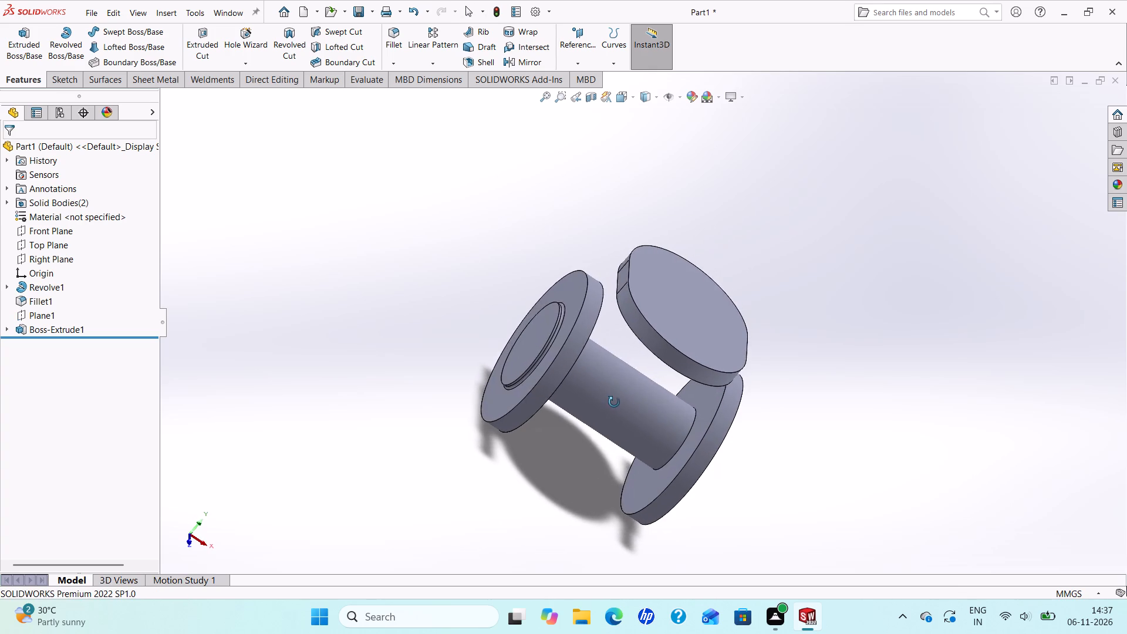
pyautogui.moveTo(614, 402); pyautogui.dragTo(583, 409, button='middle')
pyautogui.scroll(1, 641, 389)
pyautogui.scroll(-1, 637, 383)
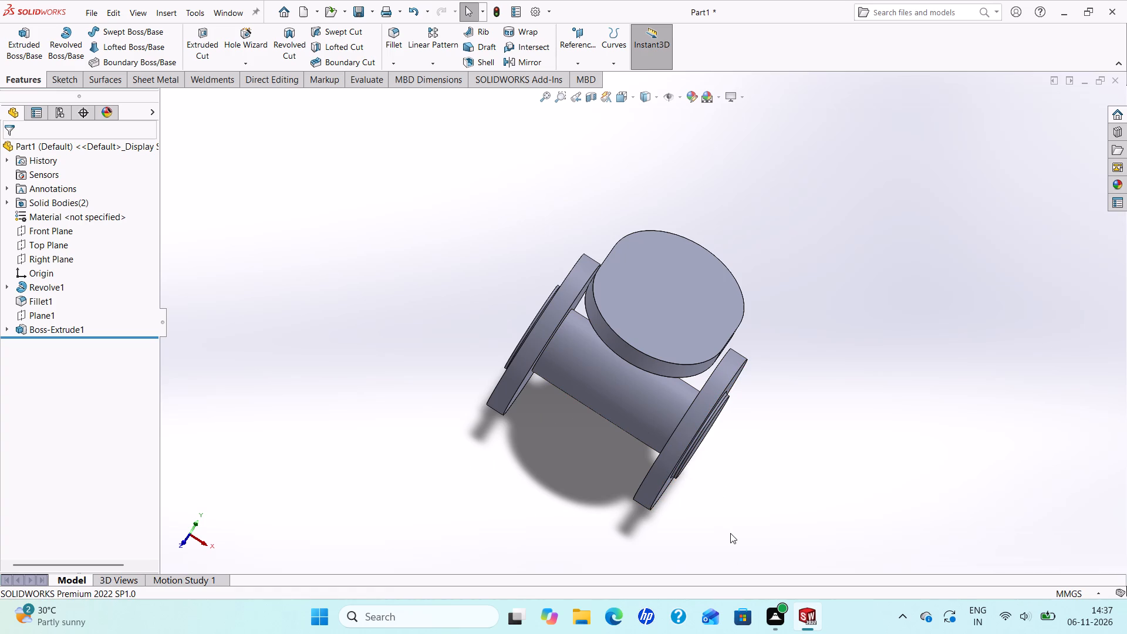
pyautogui.click(33, 264)
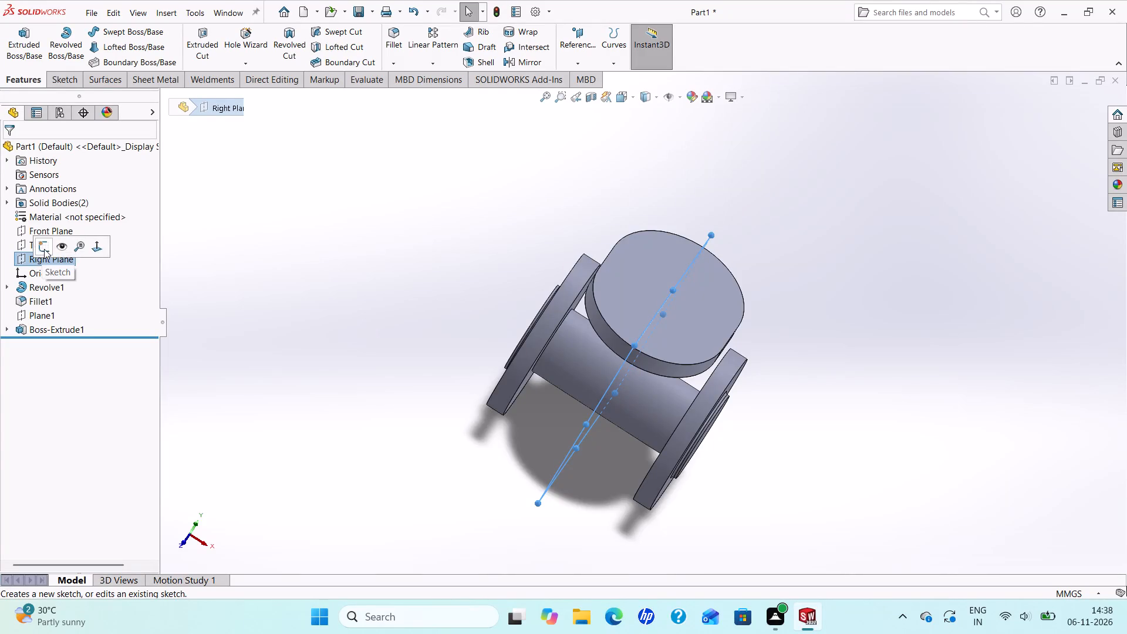
pyautogui.click(44, 249)
pyautogui.scroll(3, 411, 379)
pyautogui.scroll(-1, 804, 367)
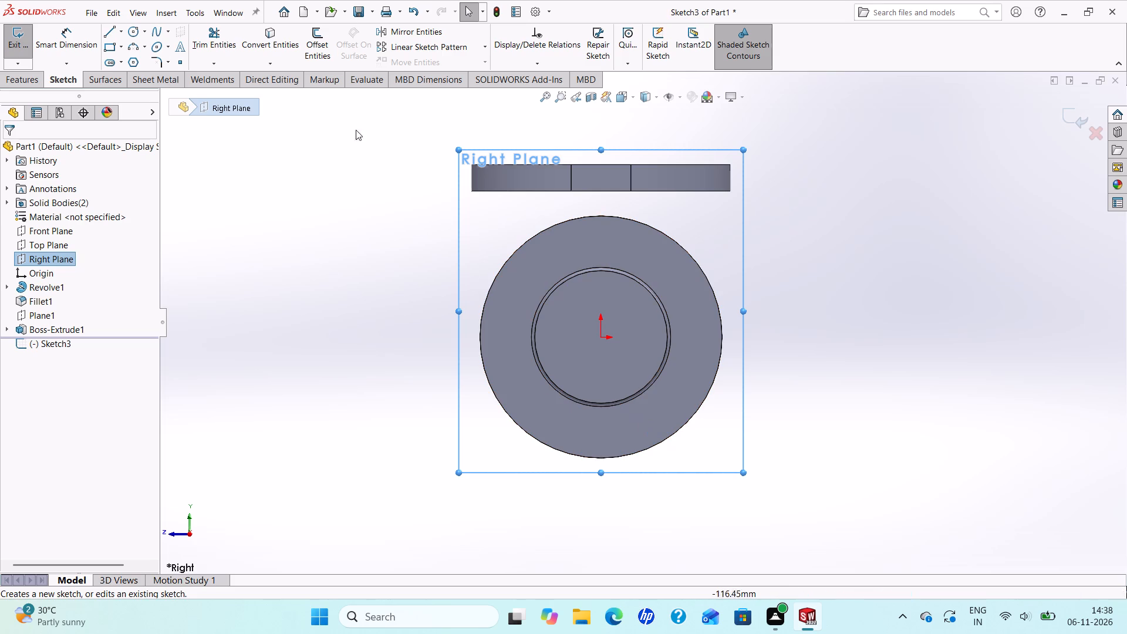
pyautogui.click(106, 29)
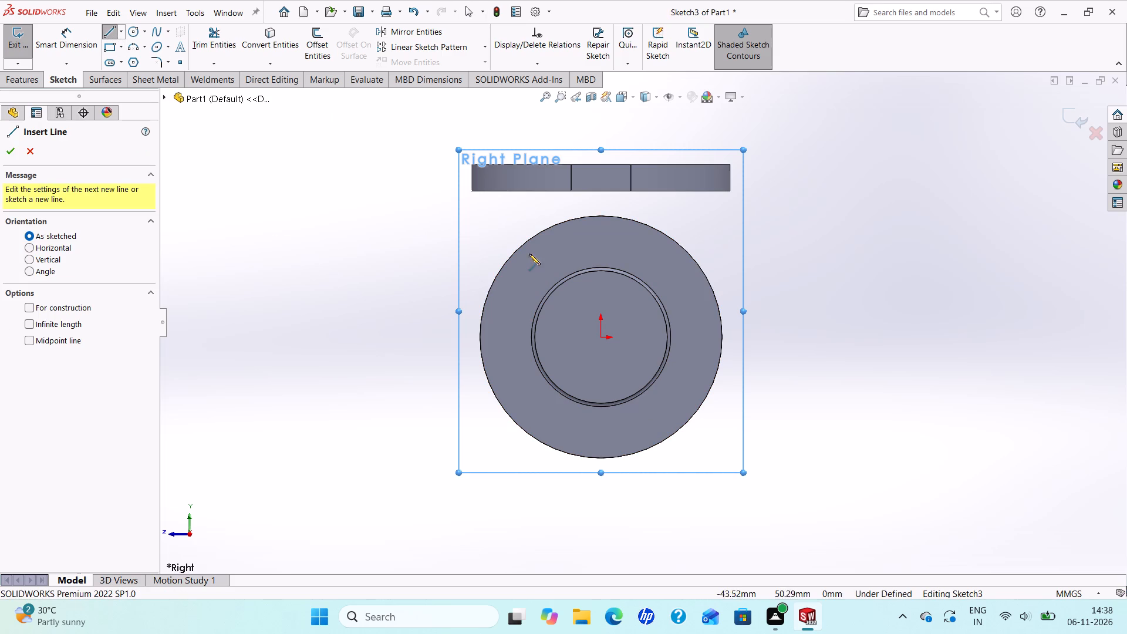
pyautogui.scroll(-2, 521, 230)
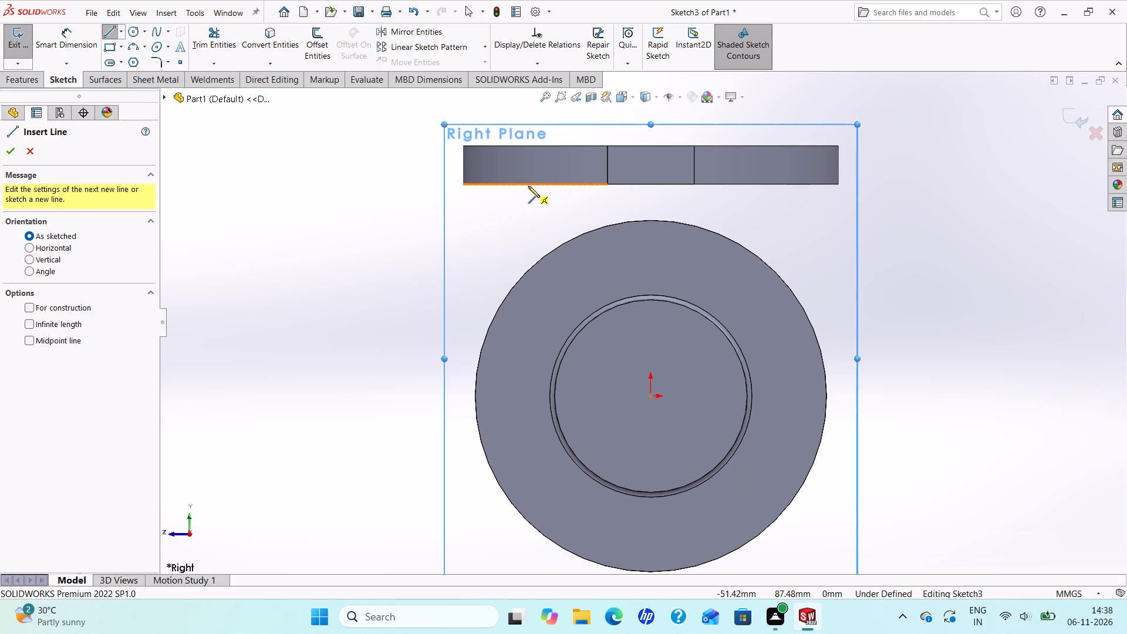
pyautogui.click(546, 185)
pyautogui.click(755, 184)
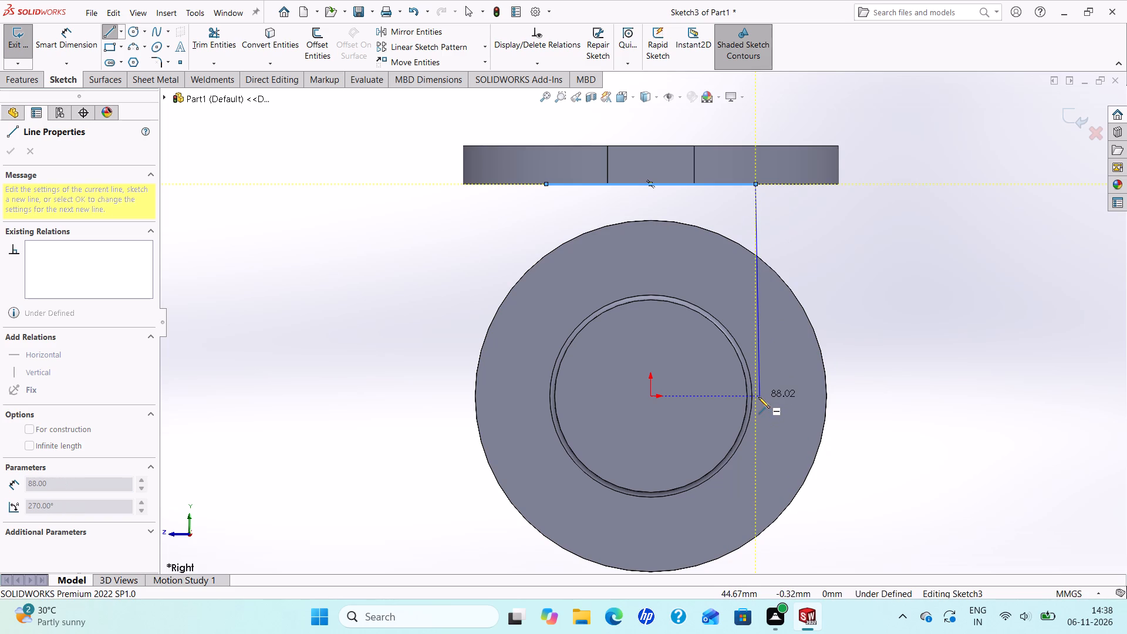
pyautogui.click(758, 397)
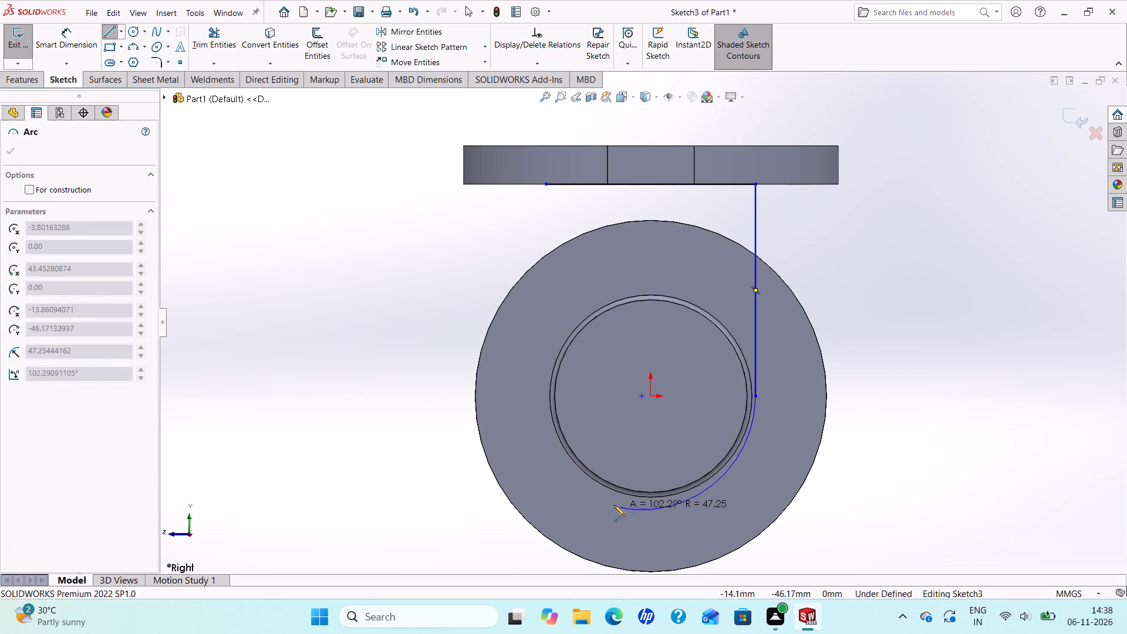
pyautogui.click(544, 393)
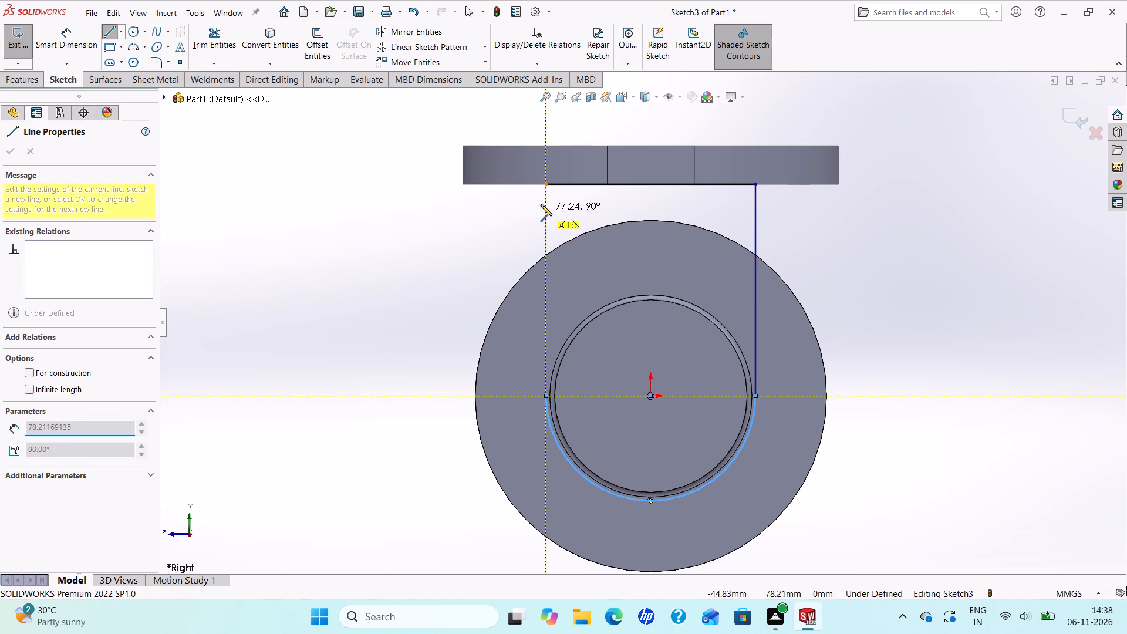
pyautogui.click(546, 185)
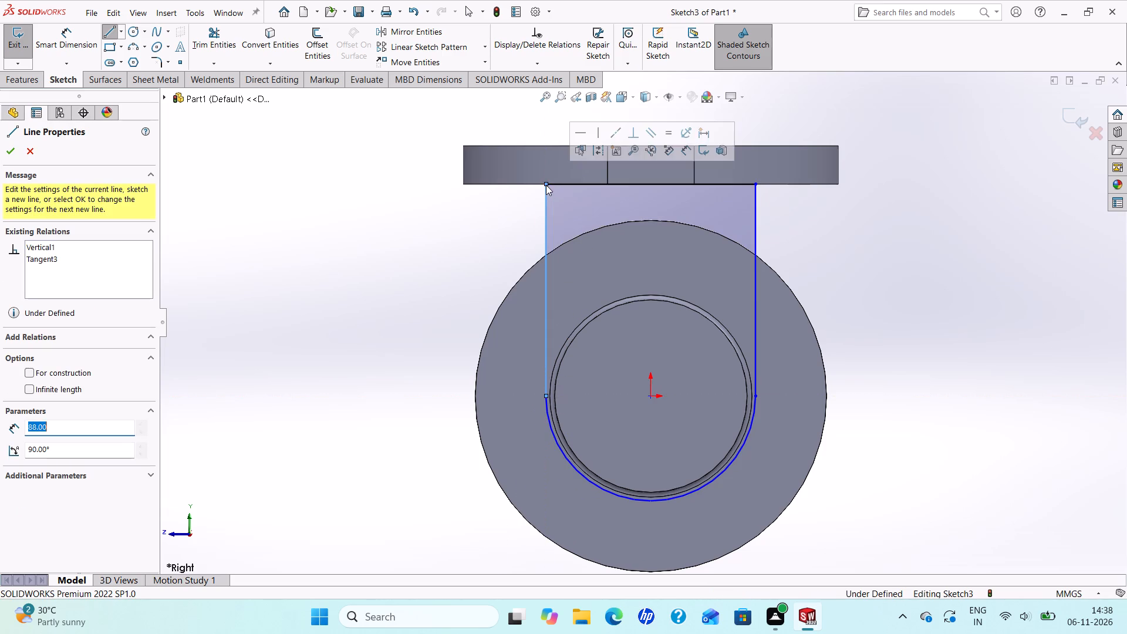
pyautogui.rightClick(536, 185)
pyautogui.click(555, 198)
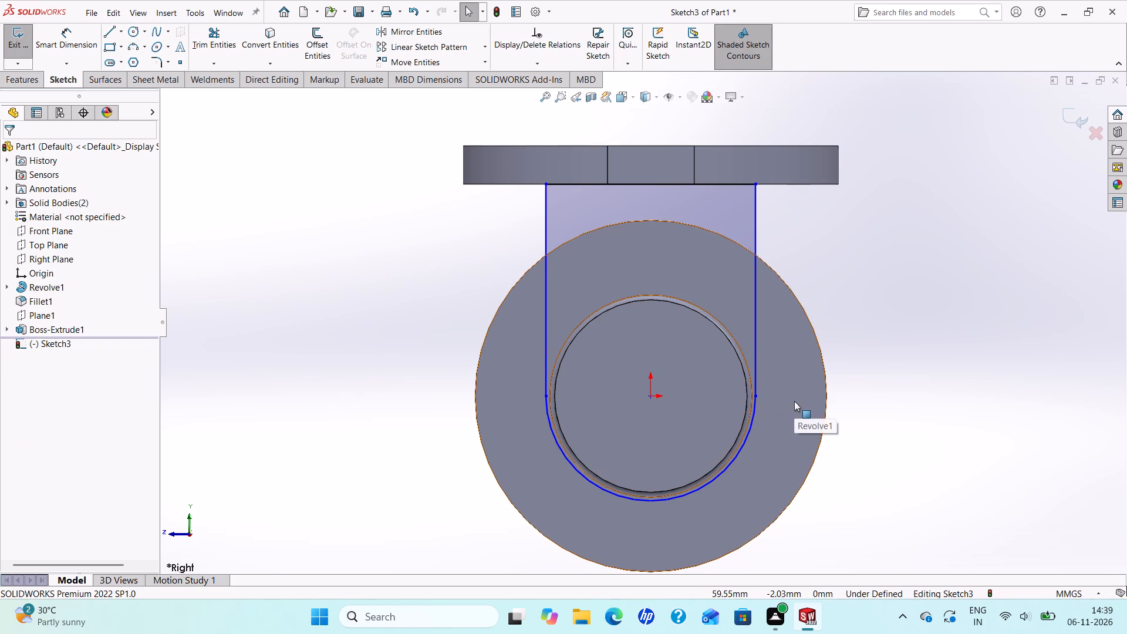
# Apply vertical relations to both straight sides of the U-shaped profile.
pyautogui.click(548, 230)
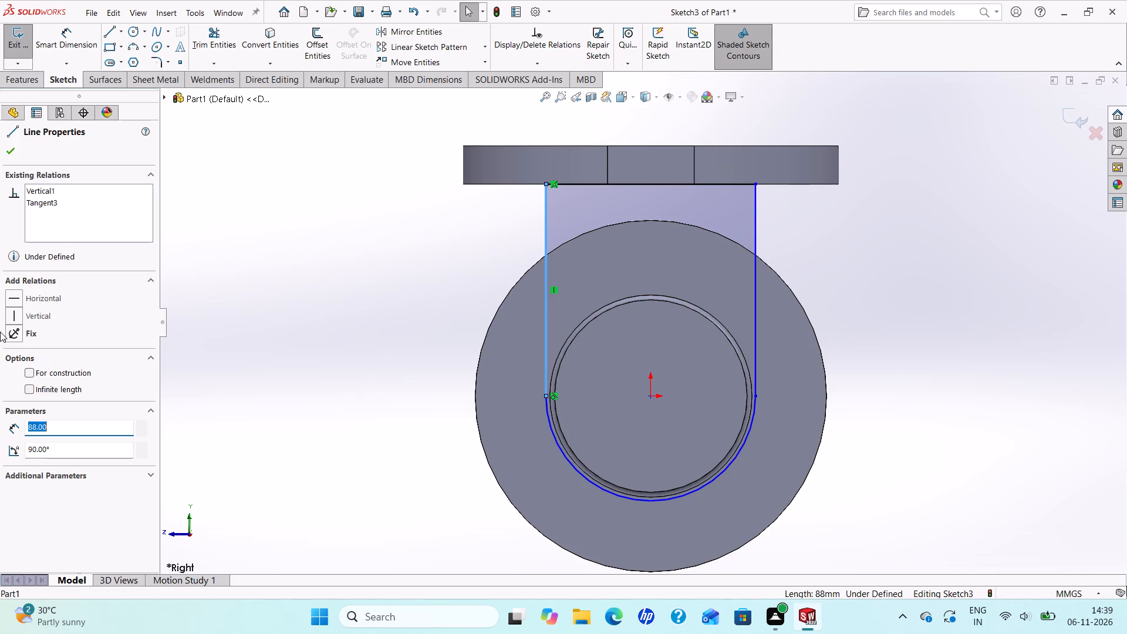
pyautogui.click(12, 313)
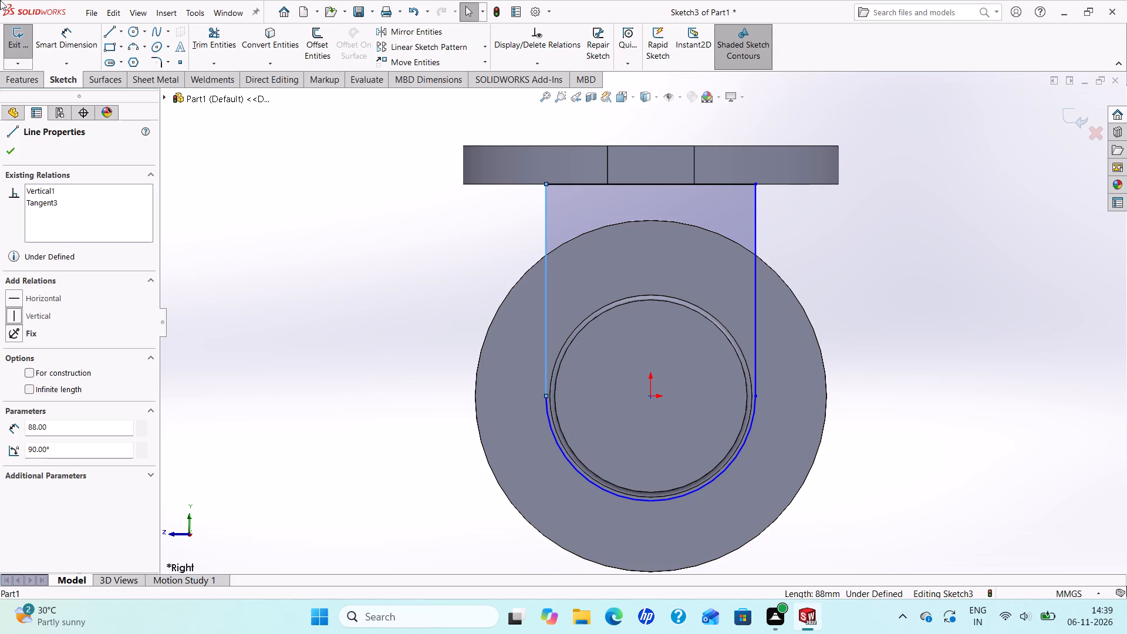
pyautogui.click(5, 149)
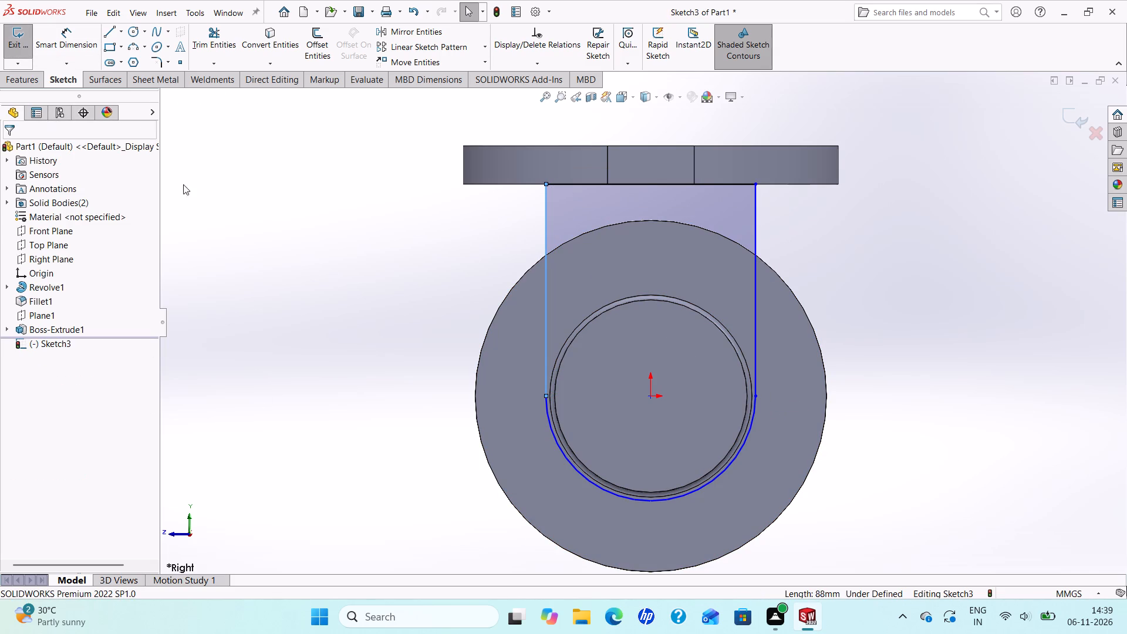
pyautogui.click(758, 222)
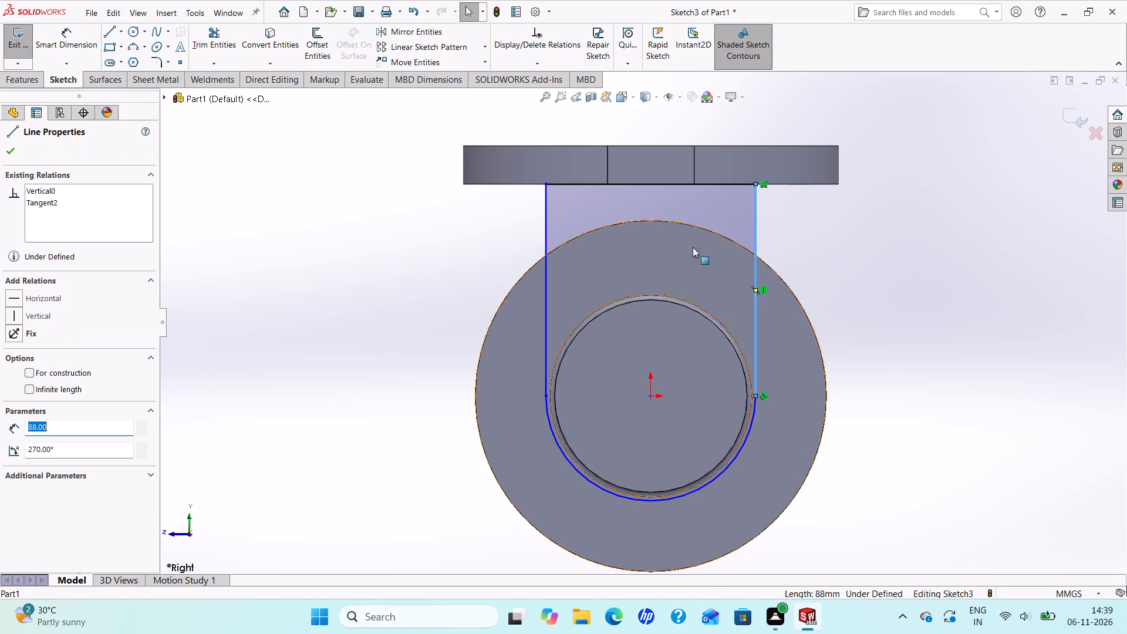
pyautogui.click(10, 314)
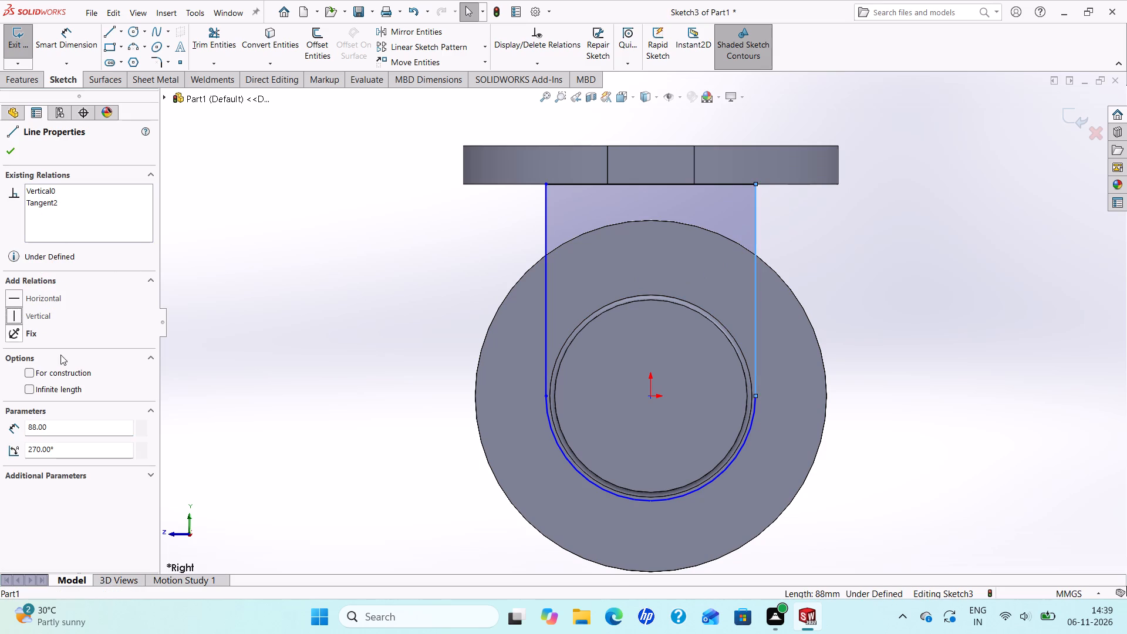
pyautogui.click(12, 151)
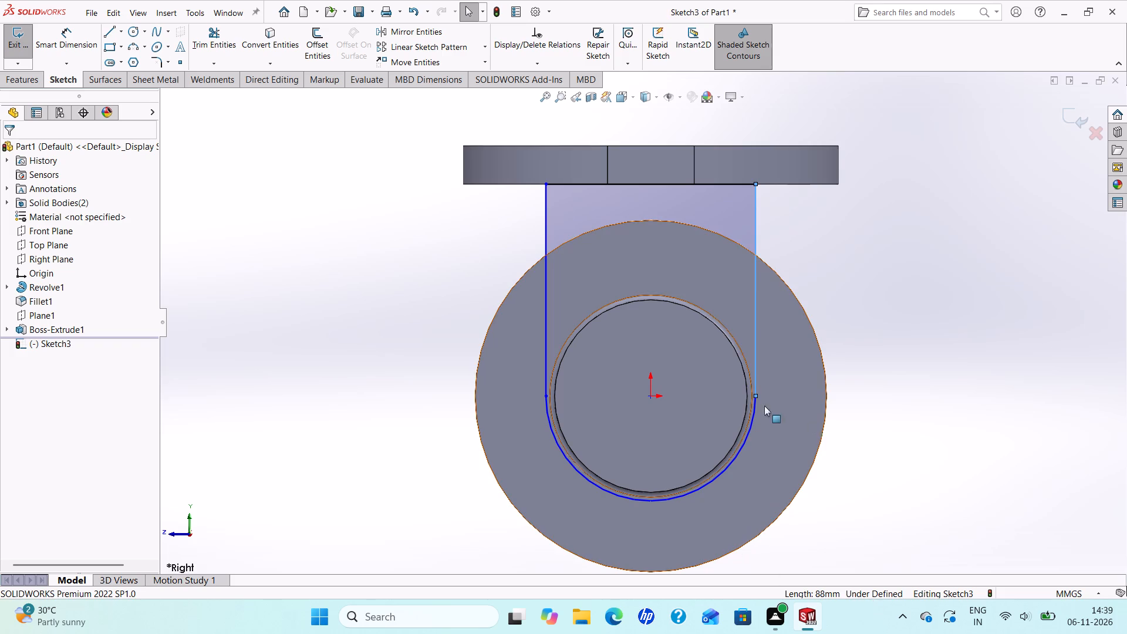
# Apply a tangent relation between the U-profile's left side line and its bottom arc.
pyautogui.keyDown('ctrl'); pyautogui.click(548, 359); pyautogui.keyUp('ctrl')
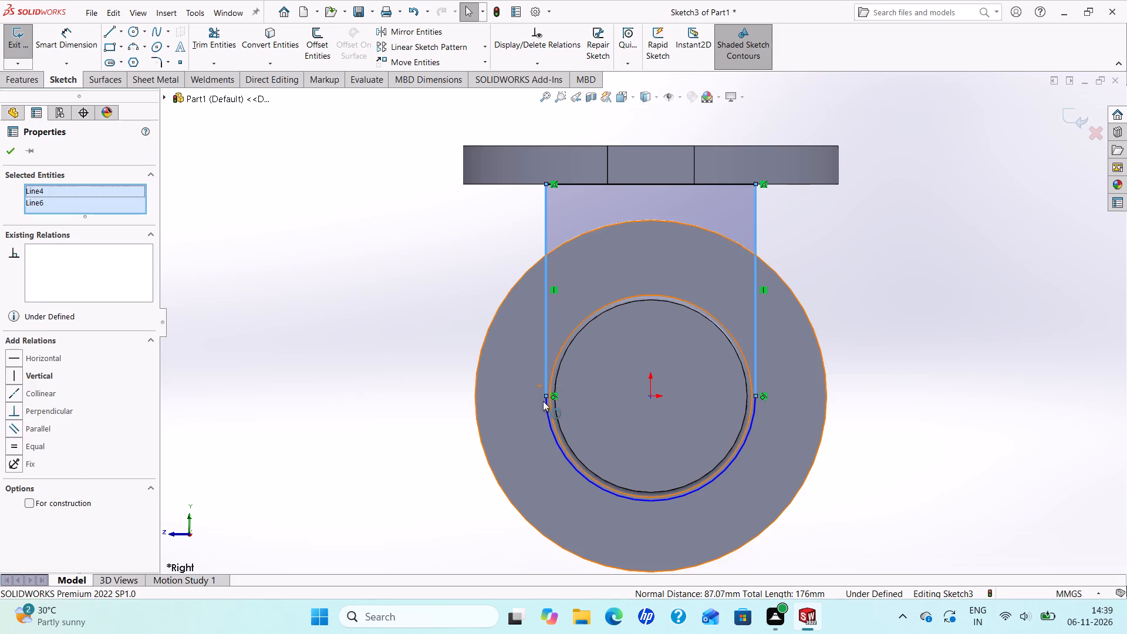
pyautogui.keyDown('ctrl'); pyautogui.click(548, 414); pyautogui.keyUp('ctrl')
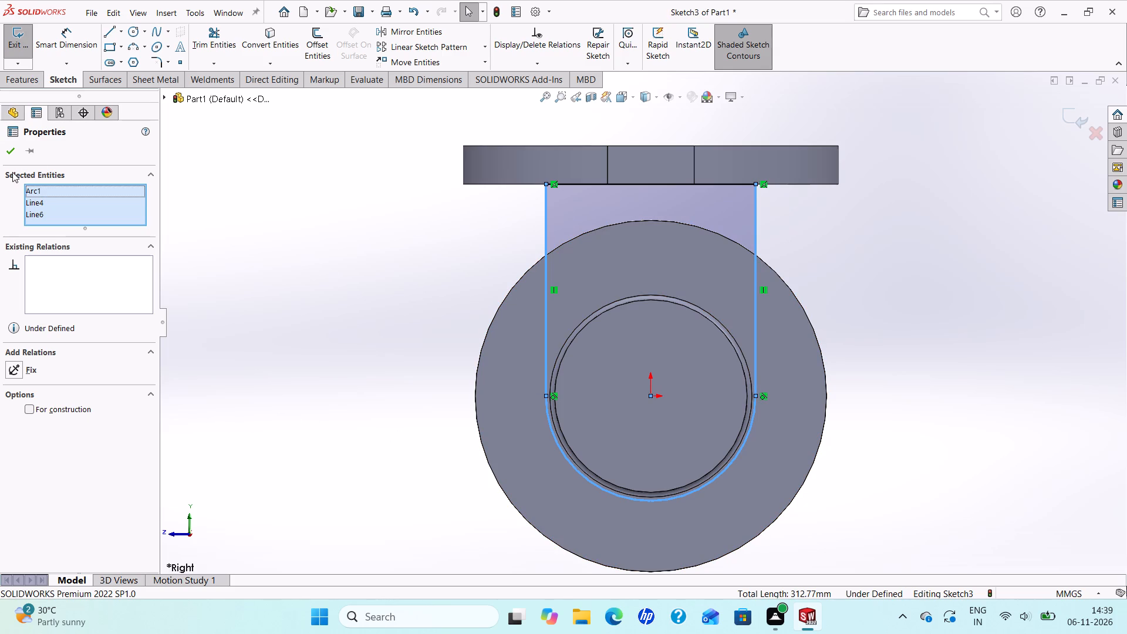
pyautogui.rightClick(32, 205)
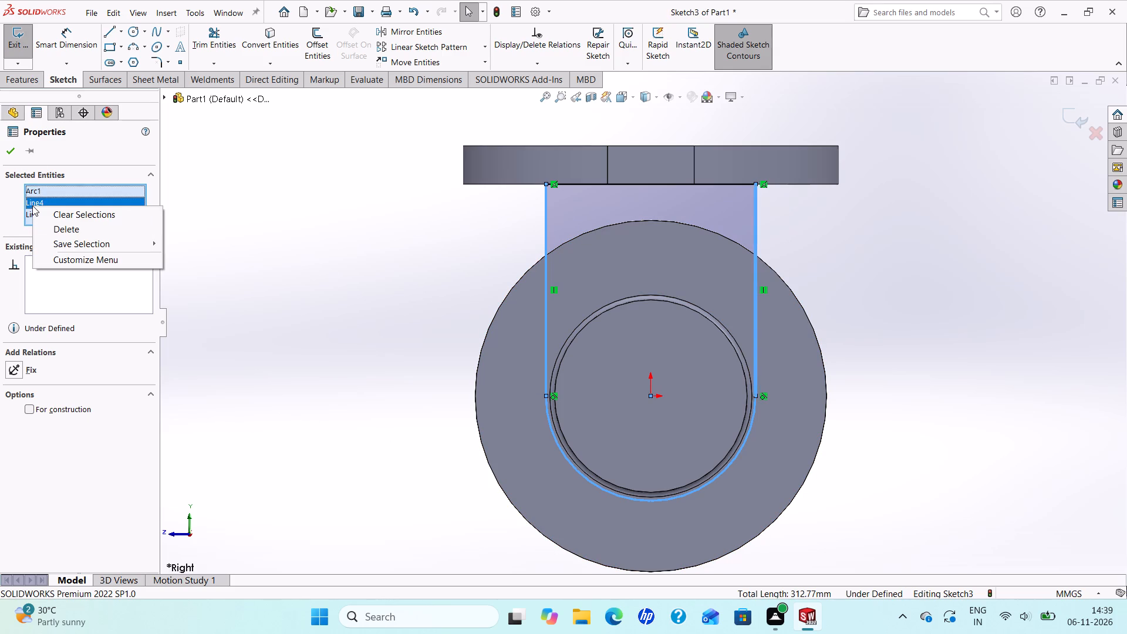
pyautogui.click(47, 230)
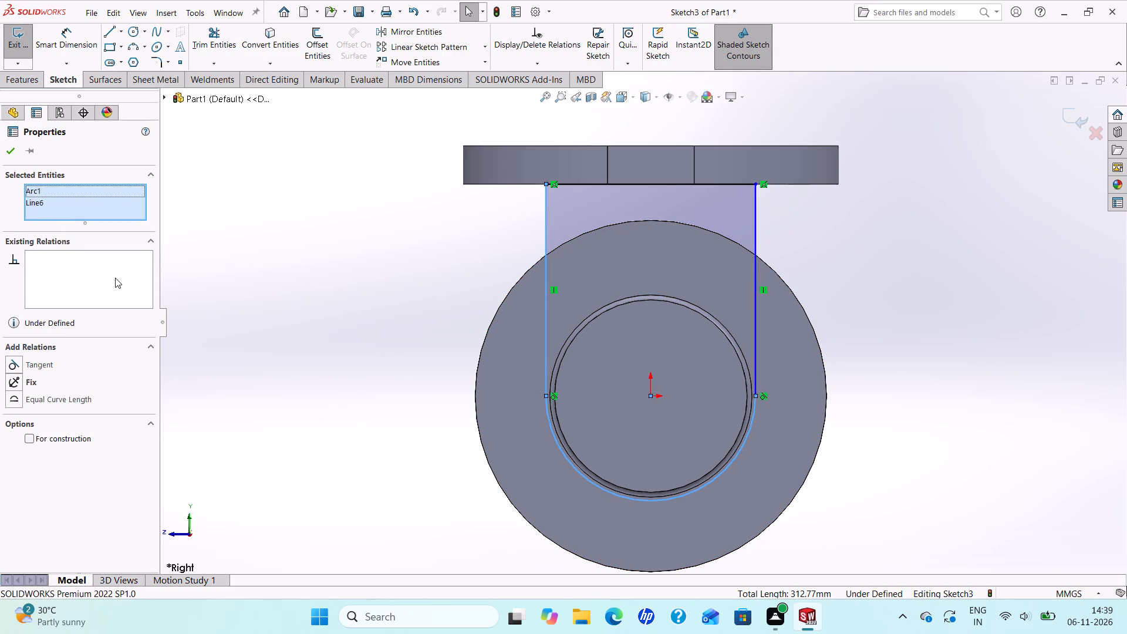
pyautogui.click(16, 360)
pyautogui.click(10, 156)
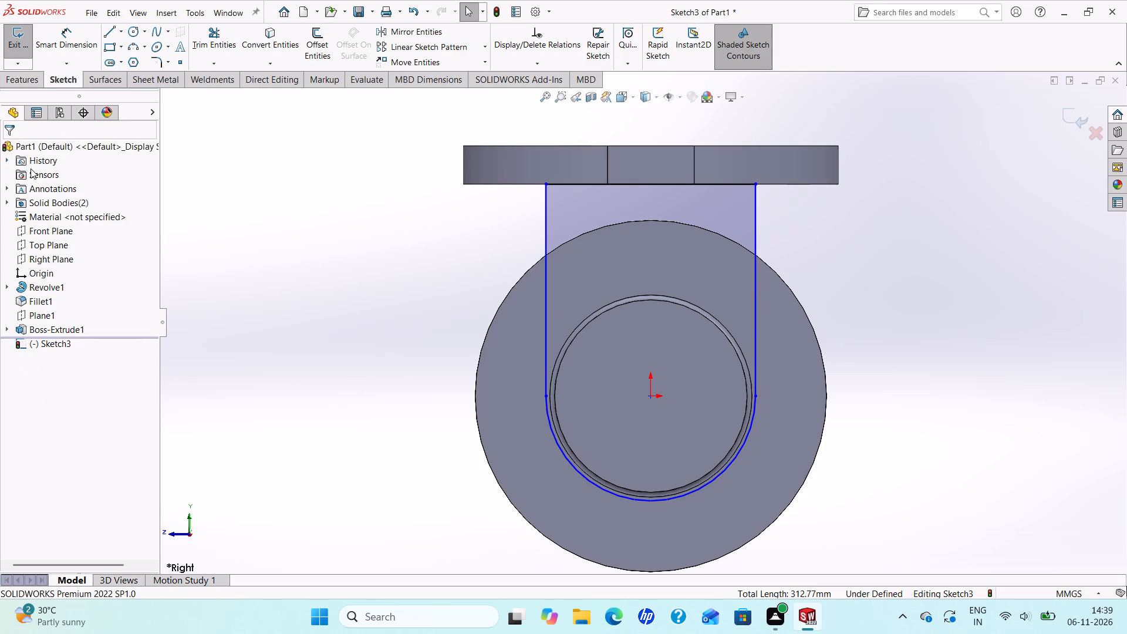
# Apply a tangent relation between the U-profile's right side line and its bottom arc.
pyautogui.keyDown('ctrl'); pyautogui.click(752, 365); pyautogui.keyUp('ctrl')
pyautogui.keyDown('ctrl'); pyautogui.click(752, 412); pyautogui.keyUp('ctrl')
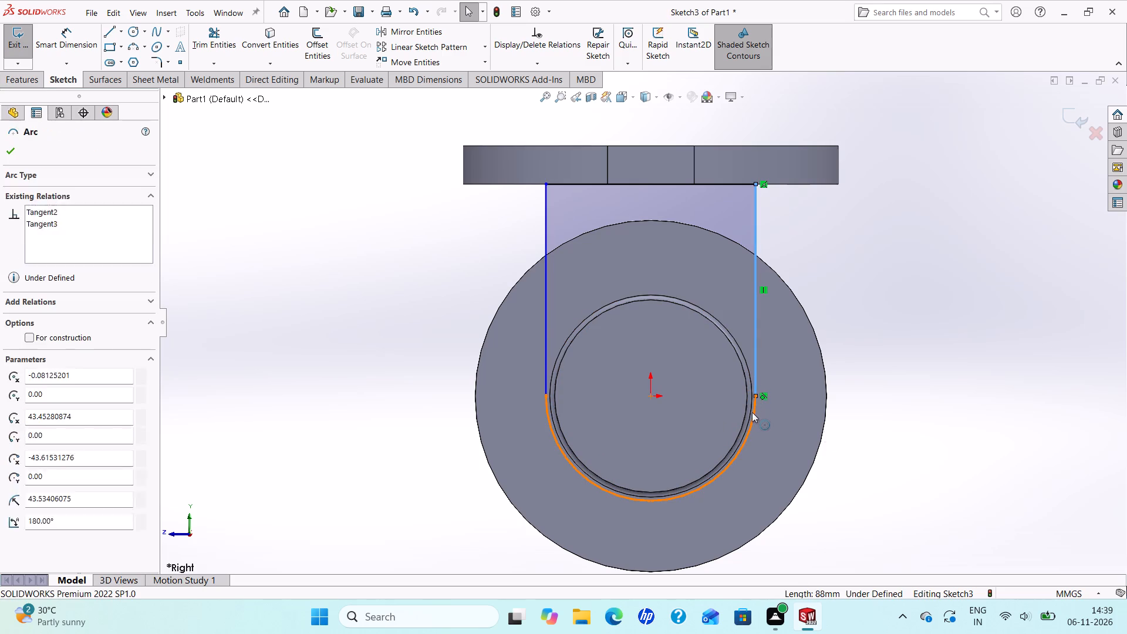
pyautogui.click(9, 359)
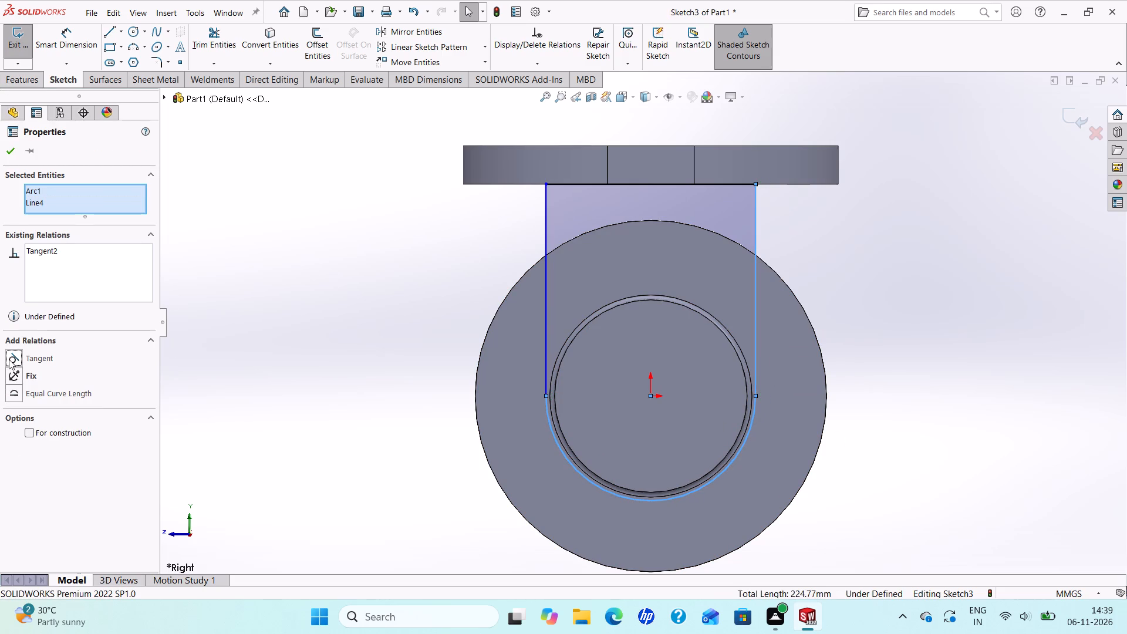
pyautogui.click(8, 155)
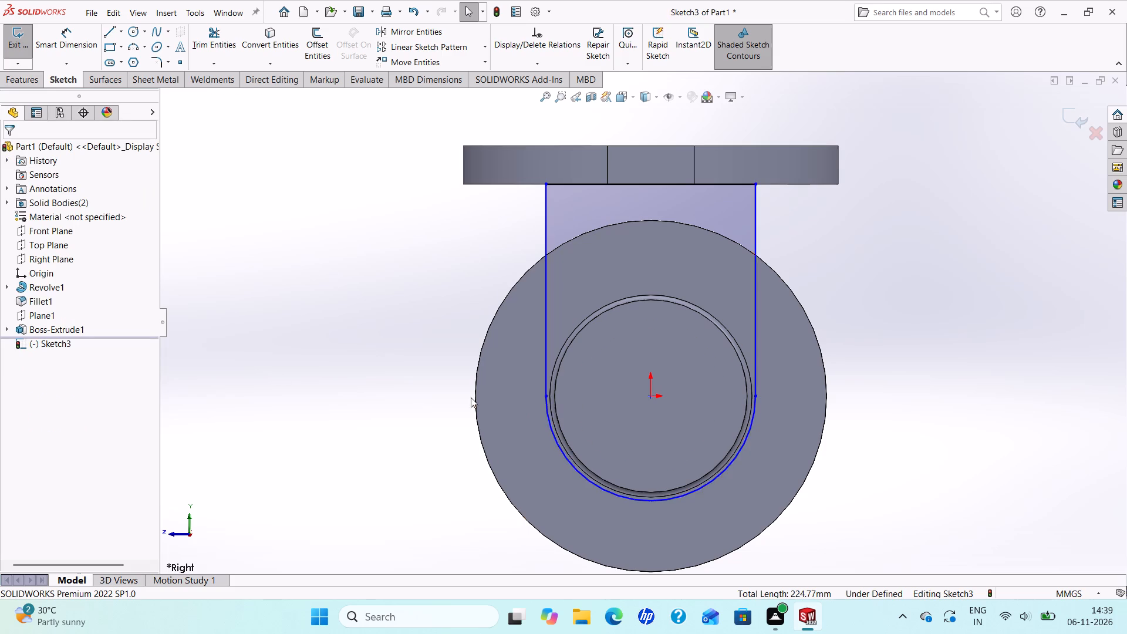
# Make the centre point of the U-profile's bottom arc coincident with the origin.
pyautogui.scroll(-2, 674, 390)
pyautogui.scroll(1, 653, 382)
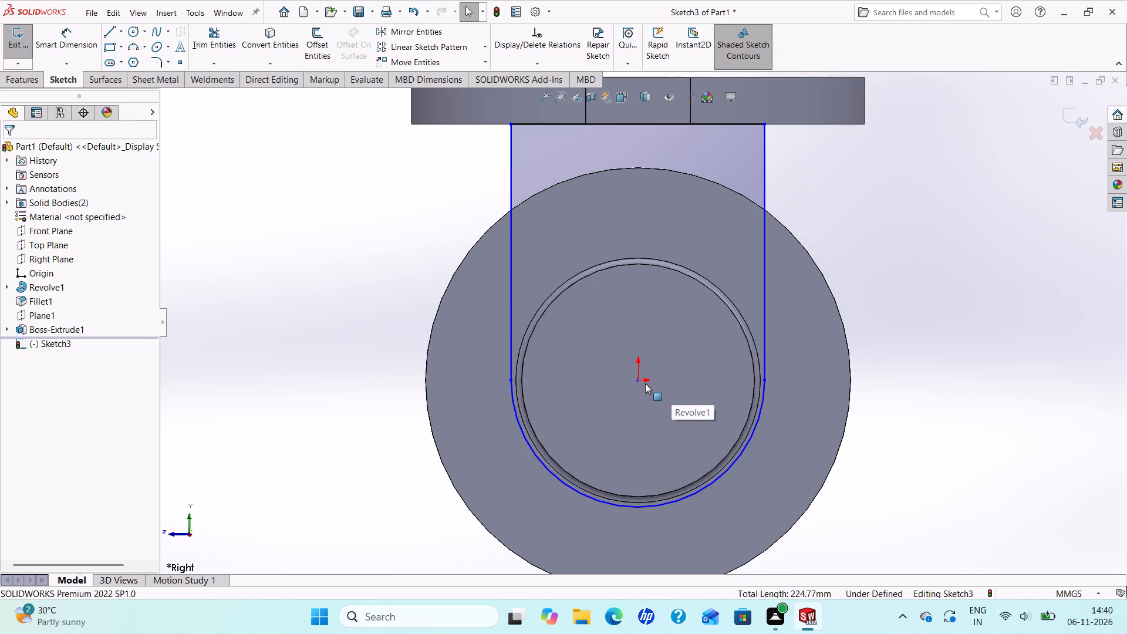
pyautogui.scroll(-11, 637, 383)
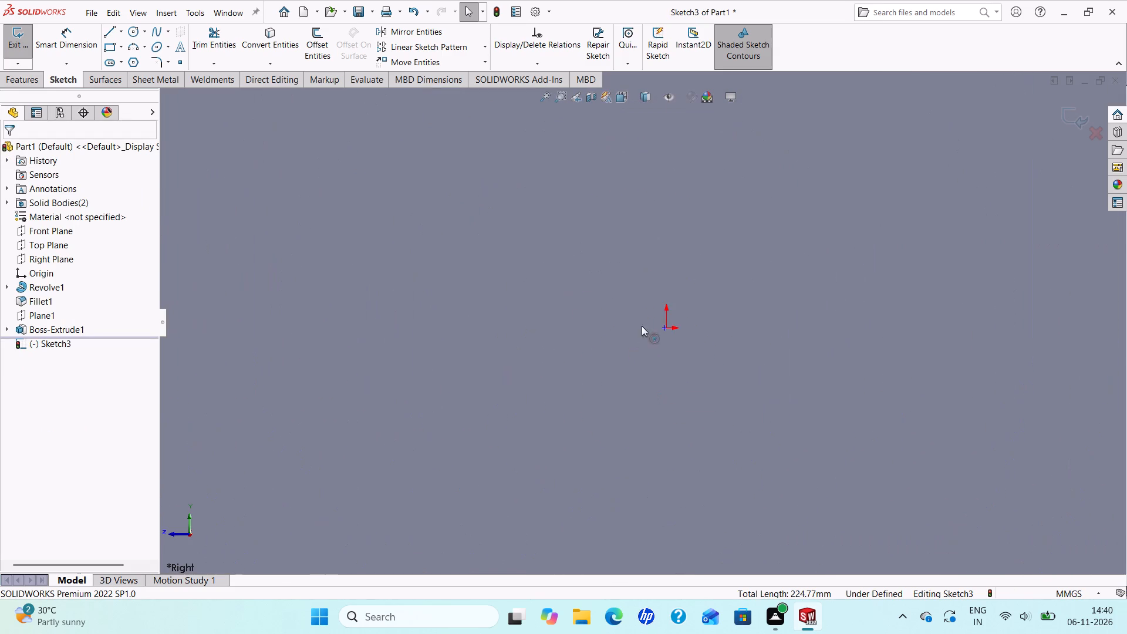
pyautogui.scroll(-4, 651, 311)
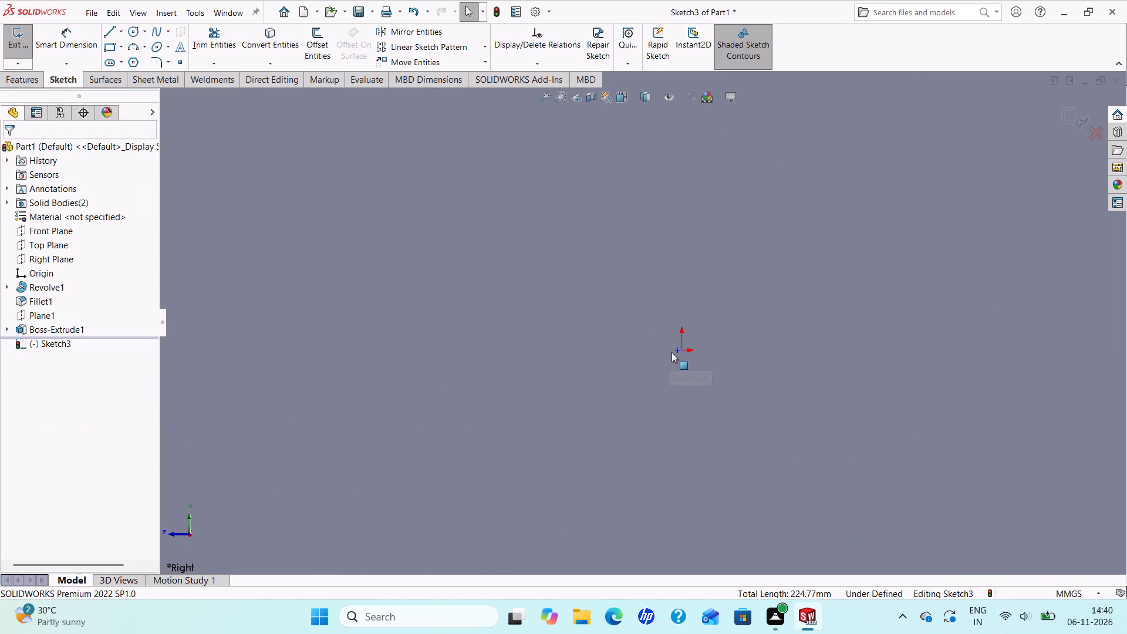
pyautogui.keyDown('ctrl'); pyautogui.click(674, 351); pyautogui.keyUp('ctrl')
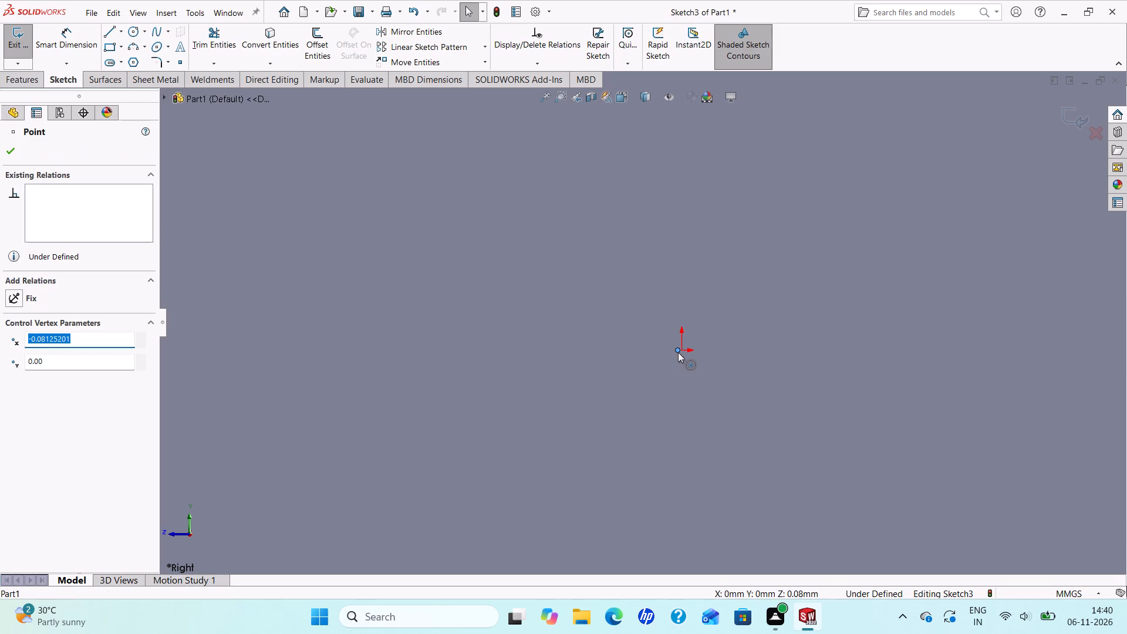
pyautogui.keyDown('ctrl'); pyautogui.click(681, 352); pyautogui.keyUp('ctrl')
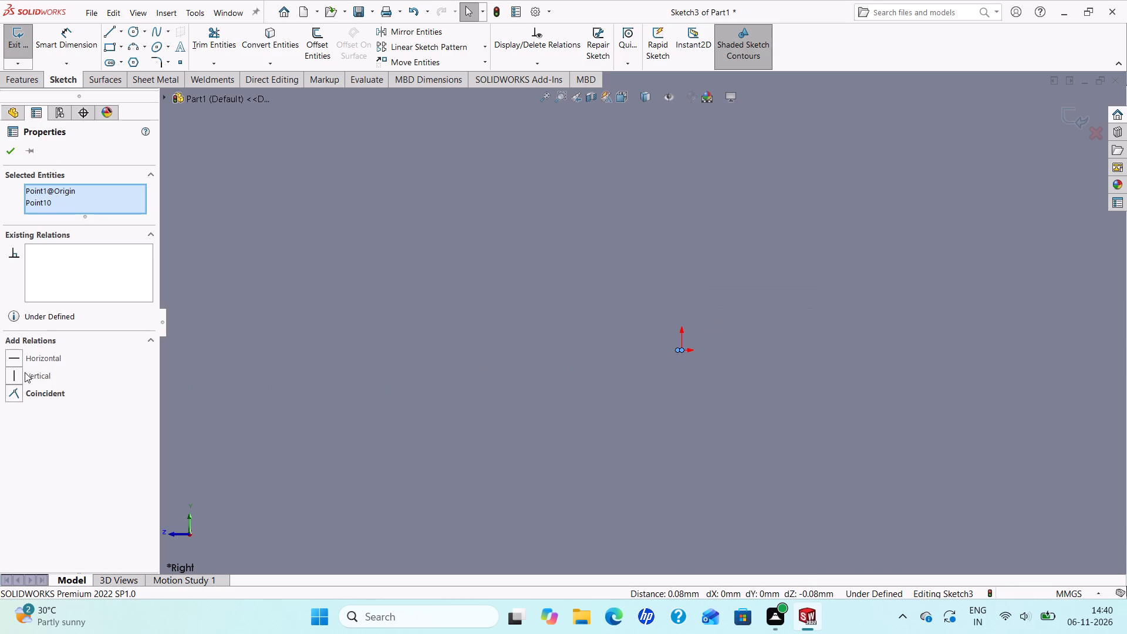
pyautogui.click(15, 392)
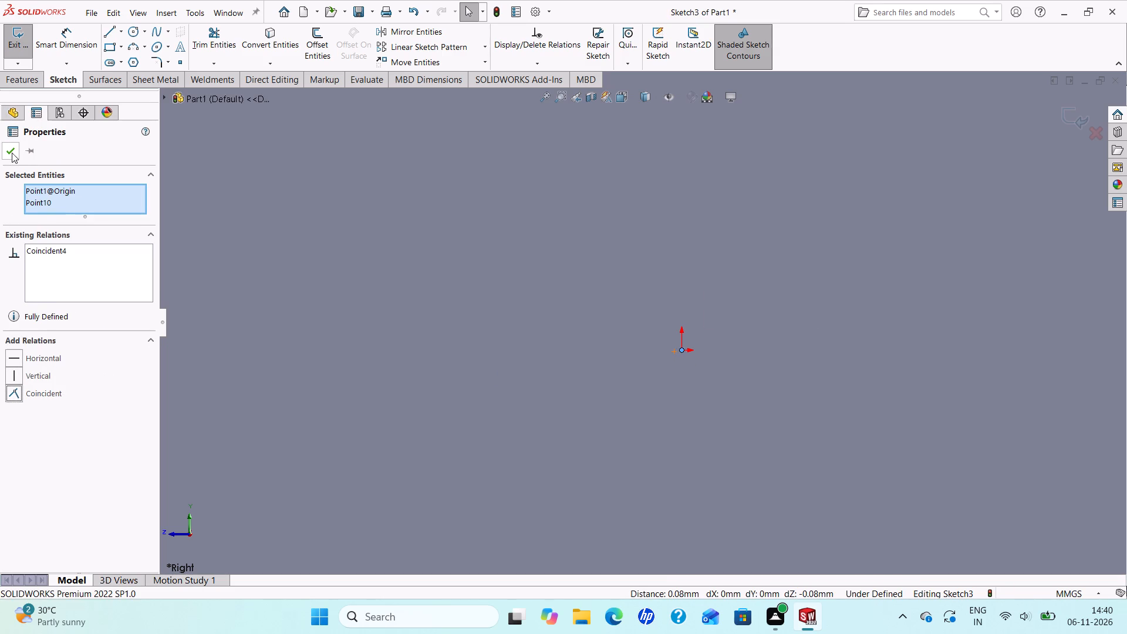
pyautogui.click(11, 153)
# Dimension the U-profile's top line and set its width to 92 mm.
pyautogui.scroll(17, 524, 369)
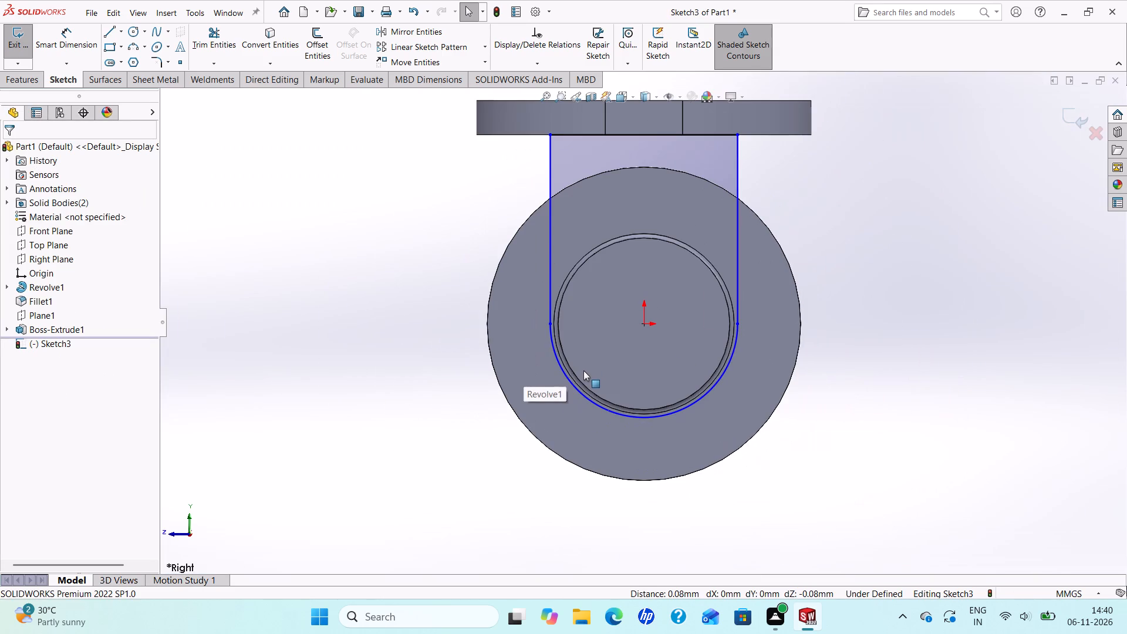
pyautogui.scroll(1, 643, 222)
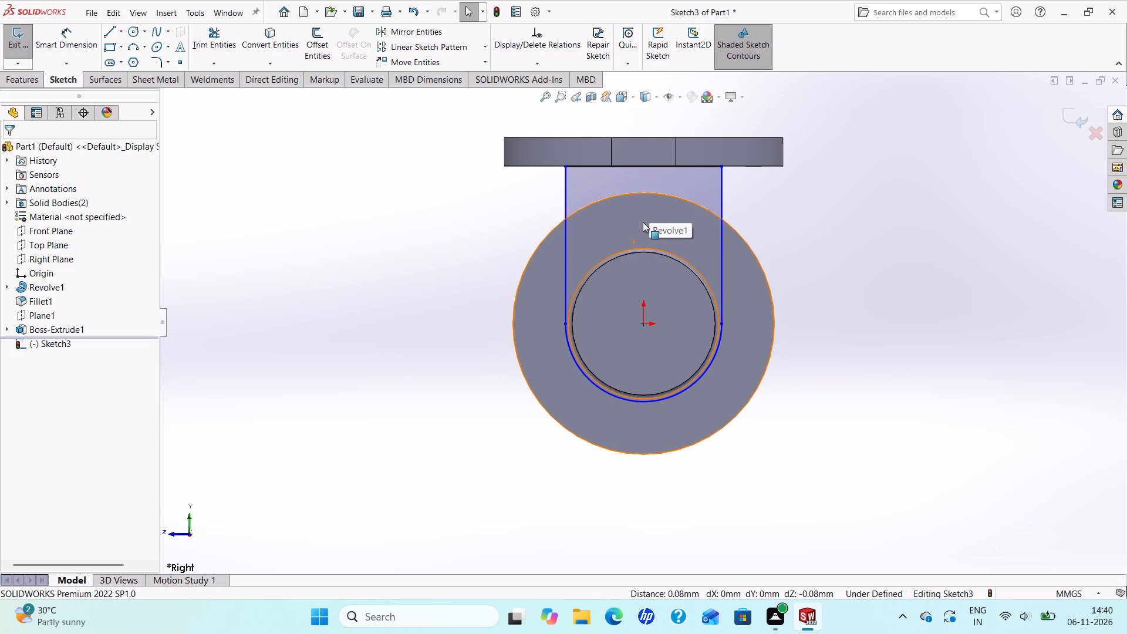
pyautogui.scroll(1, 643, 222)
pyautogui.scroll(-1, 680, 213)
pyautogui.scroll(2, 673, 217)
pyautogui.scroll(-2, 666, 230)
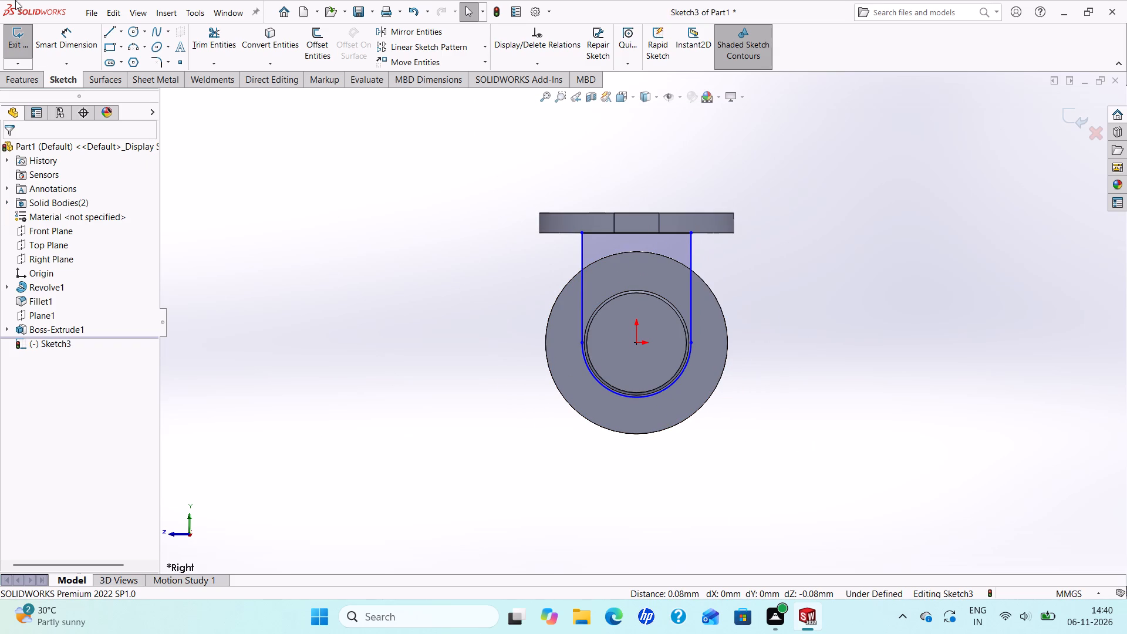
pyautogui.click(75, 40)
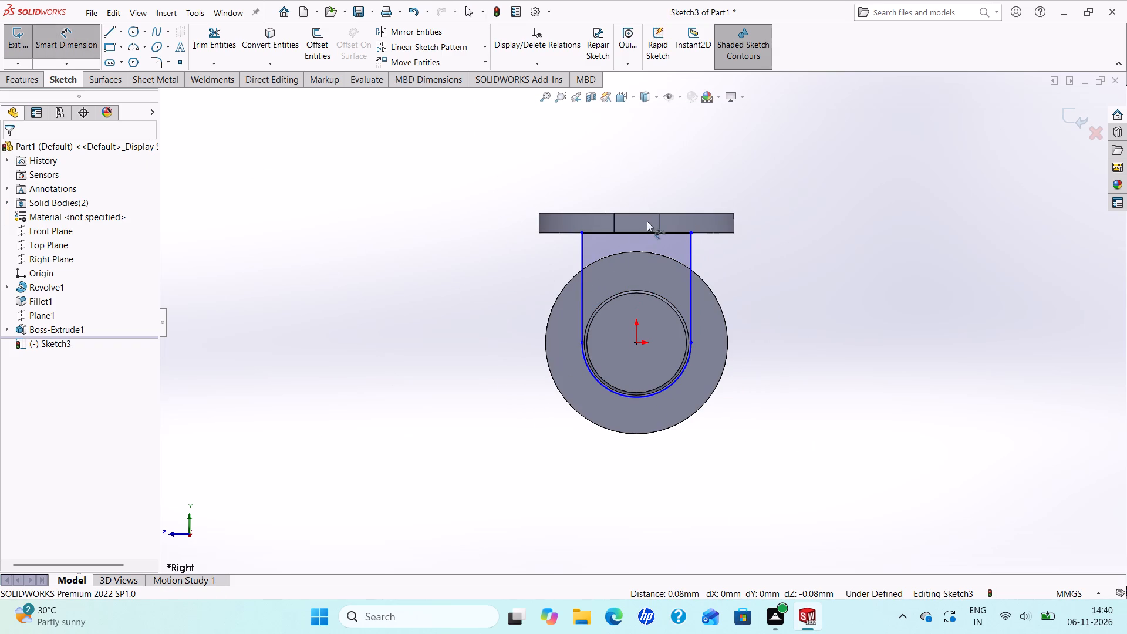
pyautogui.click(676, 231)
pyautogui.click(660, 186)
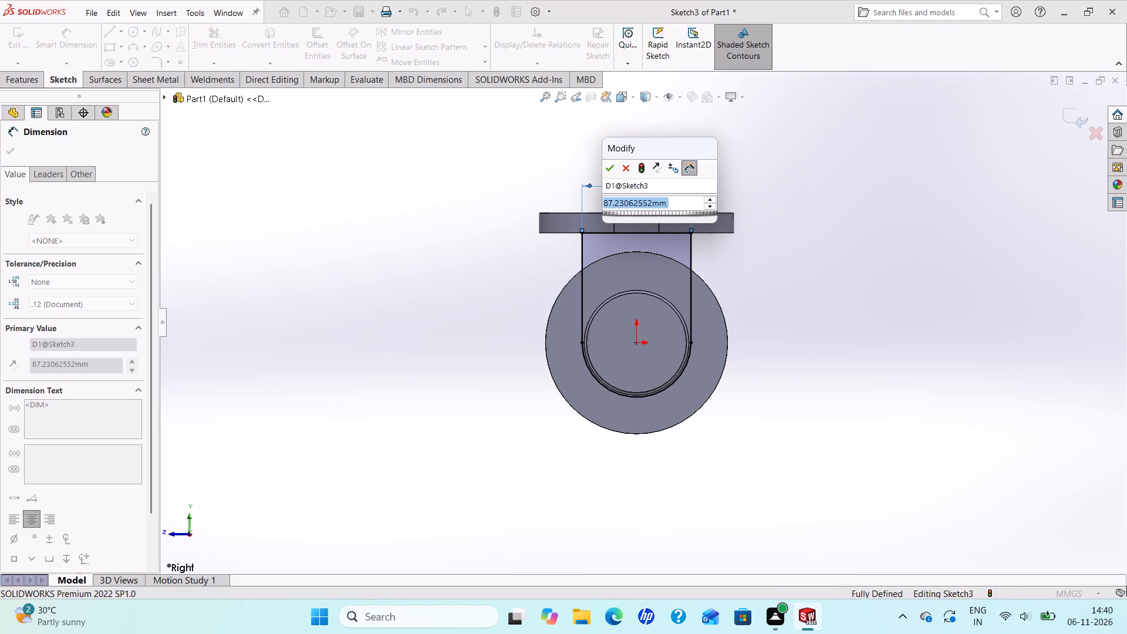
pyautogui.write('92')
pyautogui.press('Return')
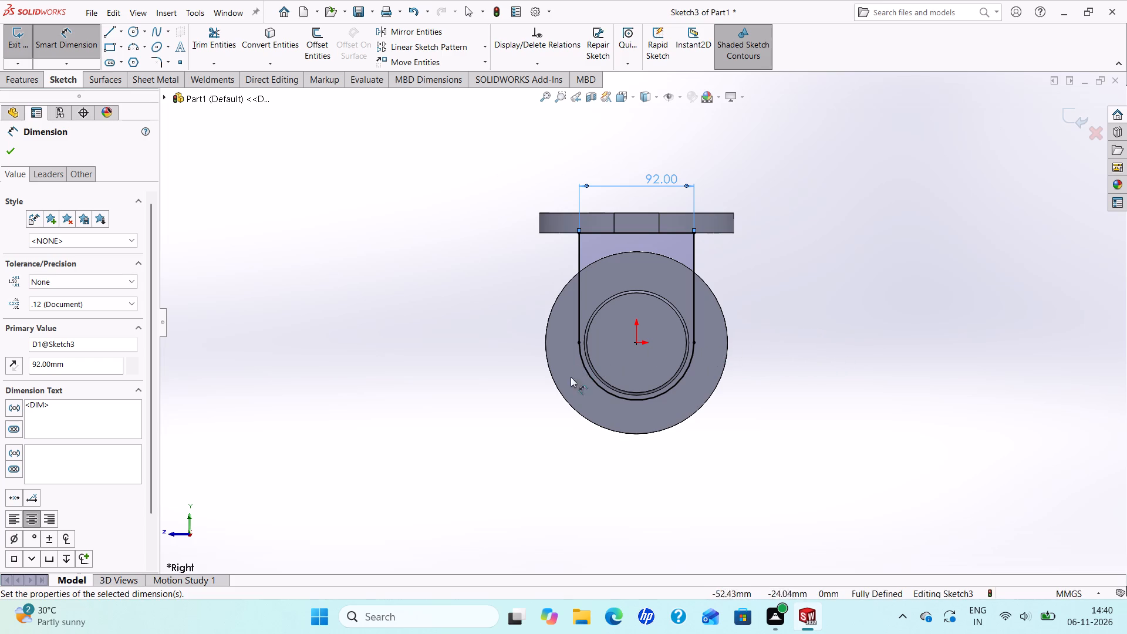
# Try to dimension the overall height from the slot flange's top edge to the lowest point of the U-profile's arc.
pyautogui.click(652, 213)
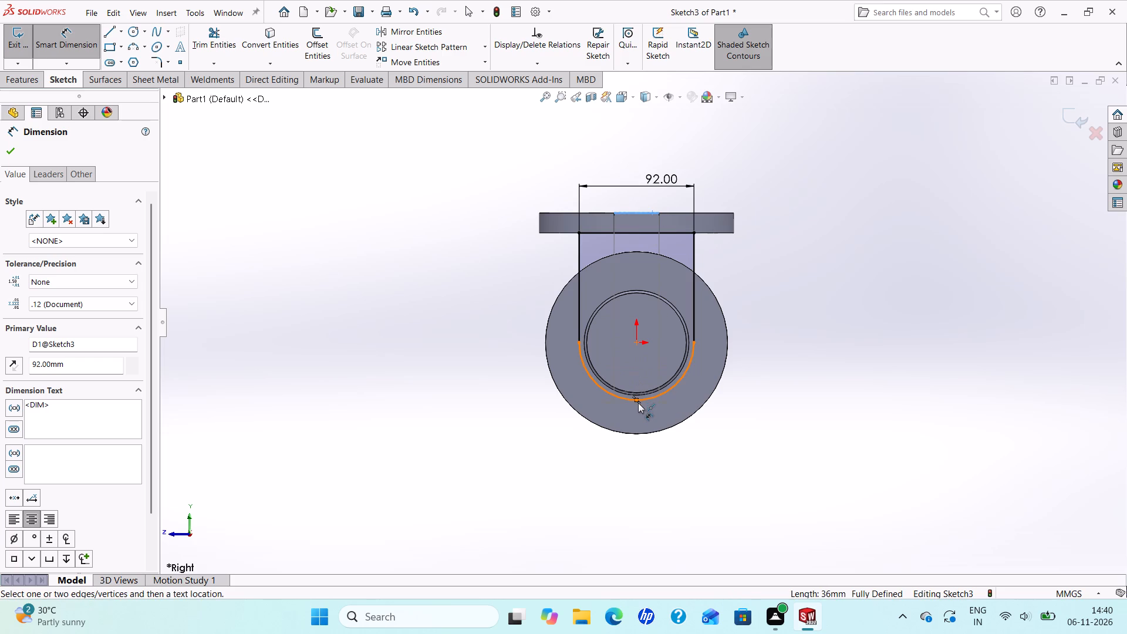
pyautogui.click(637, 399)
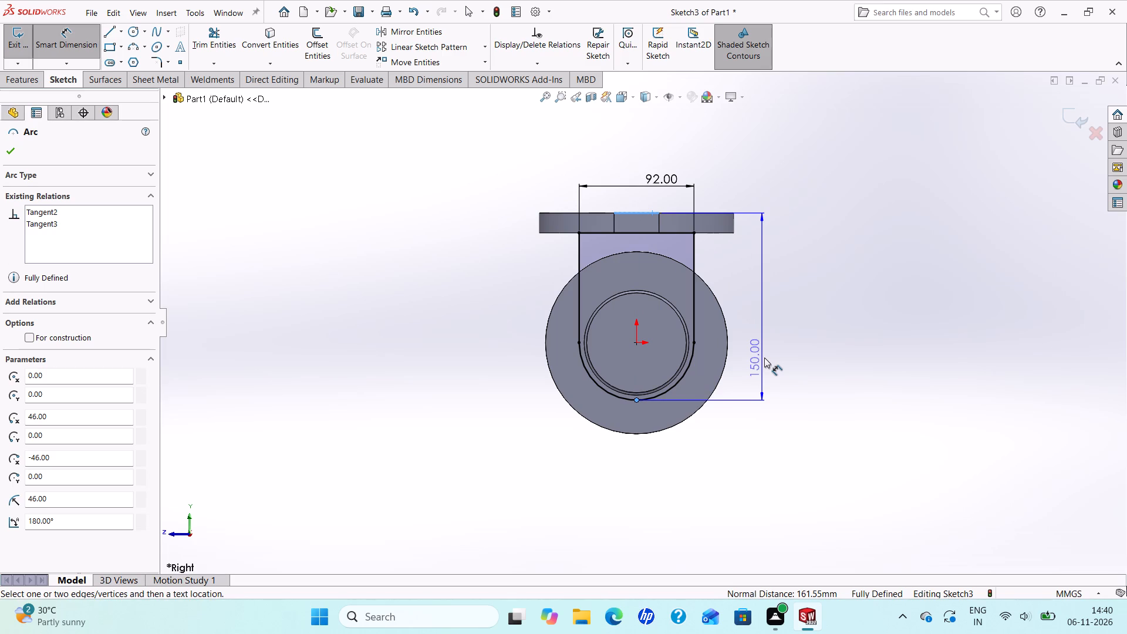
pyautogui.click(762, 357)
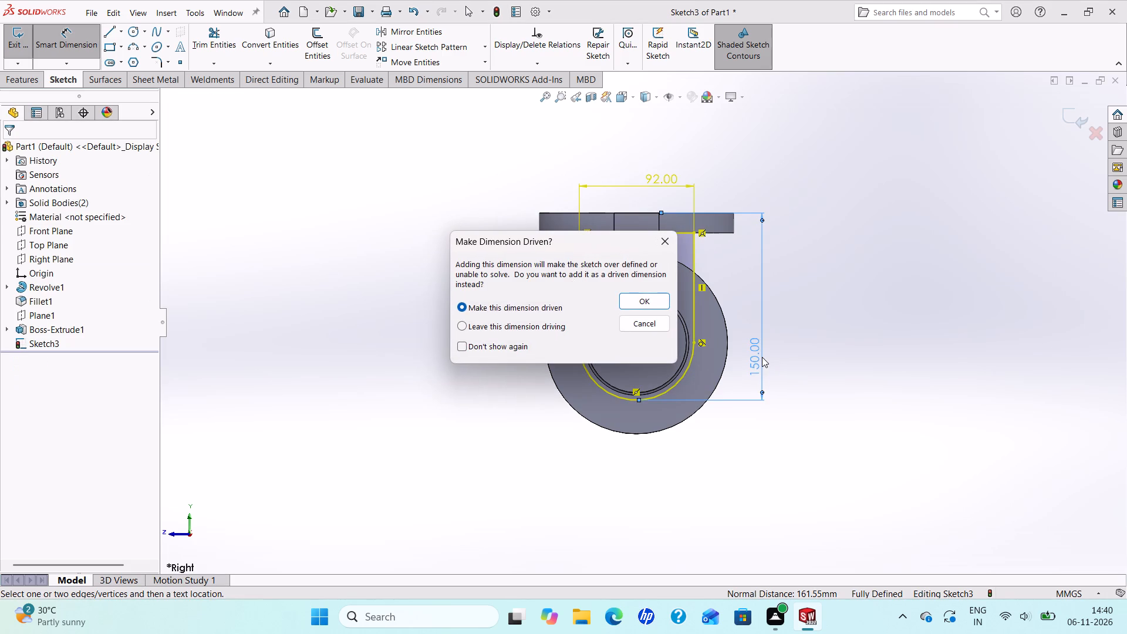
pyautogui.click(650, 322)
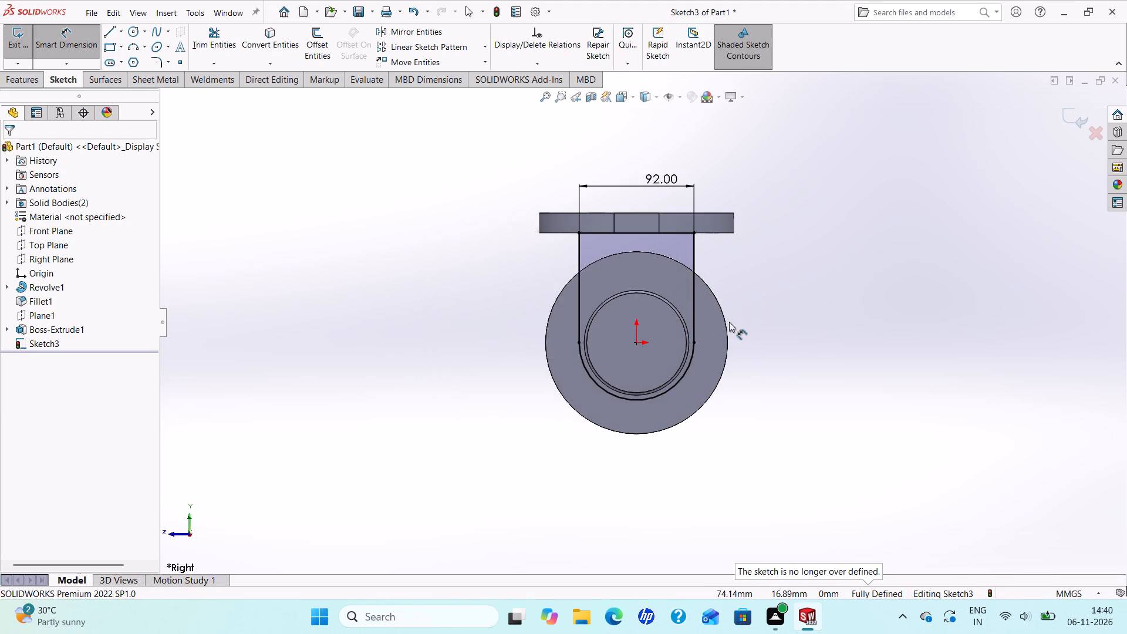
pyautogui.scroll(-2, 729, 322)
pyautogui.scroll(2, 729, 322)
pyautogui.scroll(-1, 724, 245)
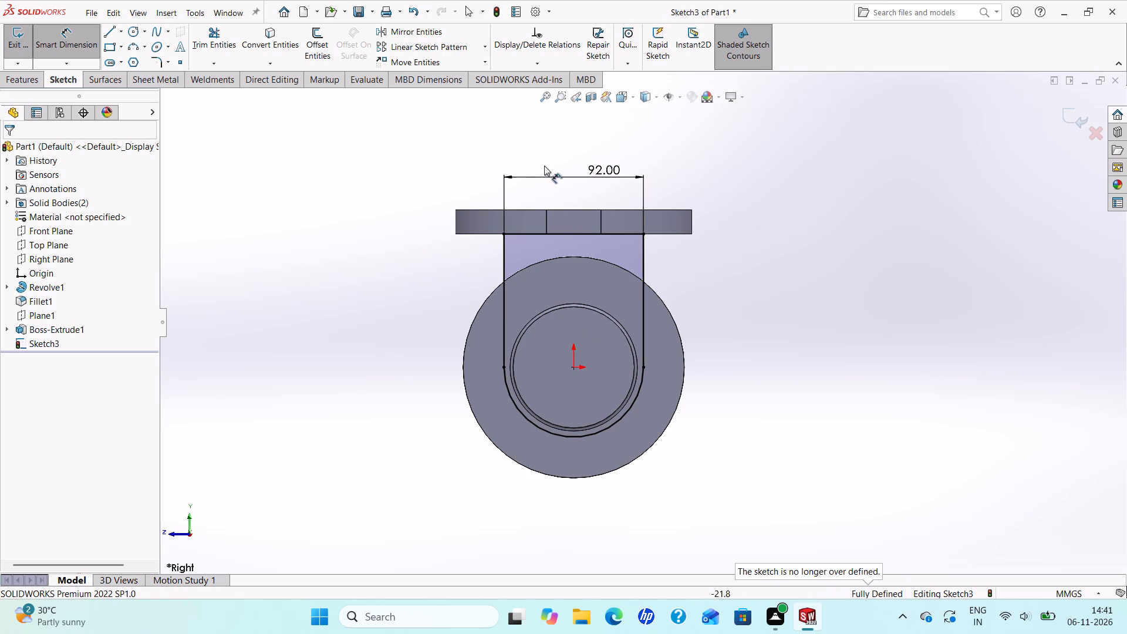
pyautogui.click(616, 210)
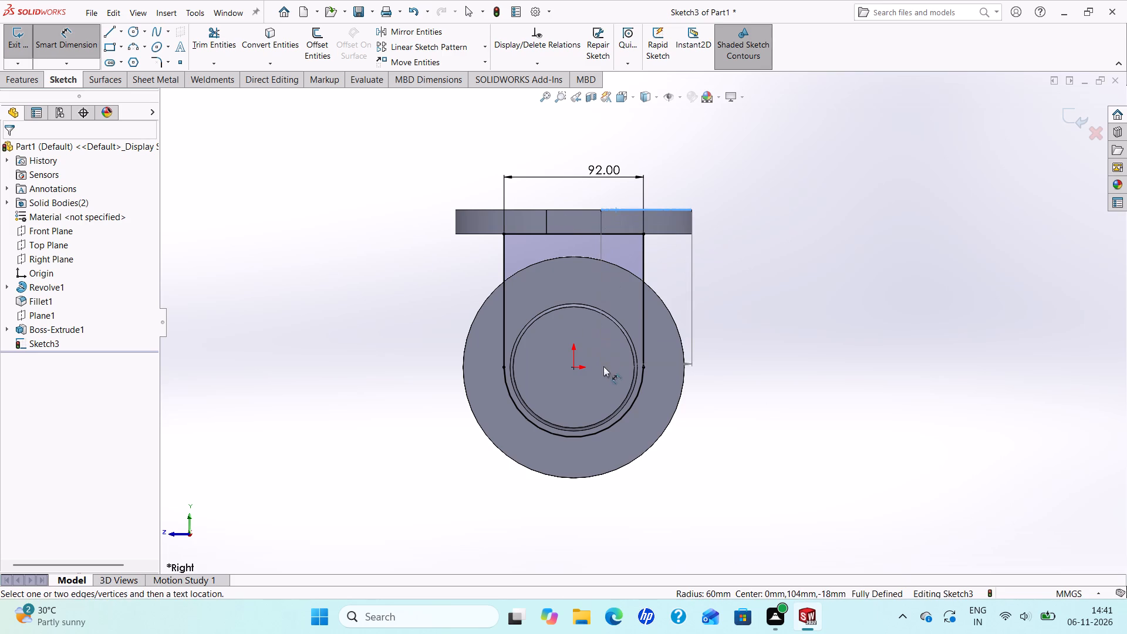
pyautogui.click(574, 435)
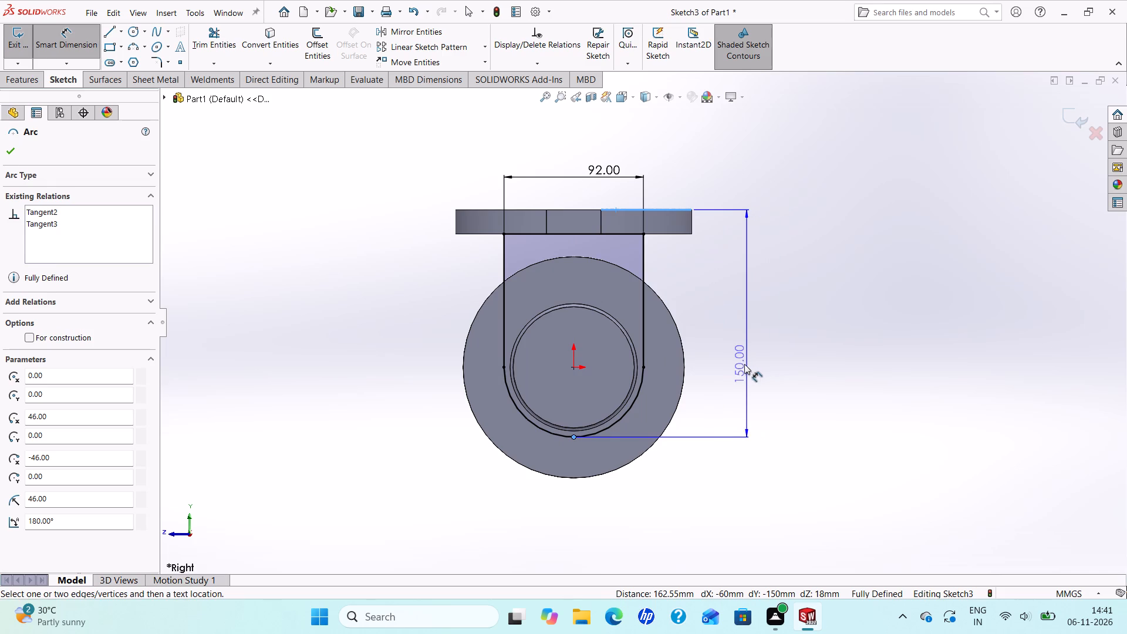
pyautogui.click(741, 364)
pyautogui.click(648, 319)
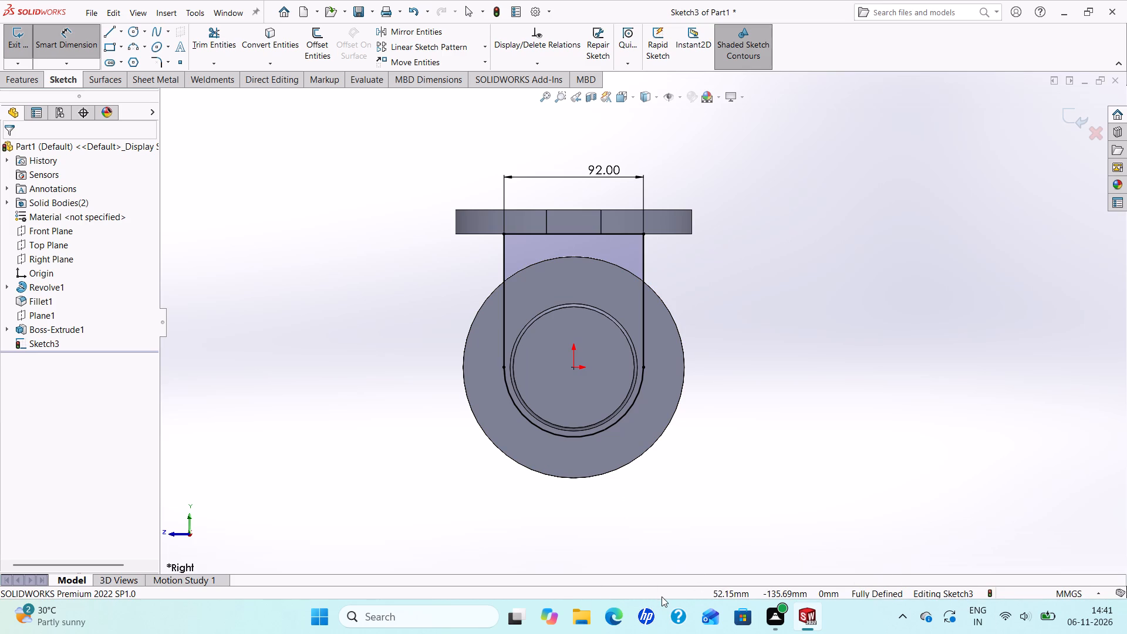
# Exit the U-profile sketch.
pyautogui.click(1067, 117)
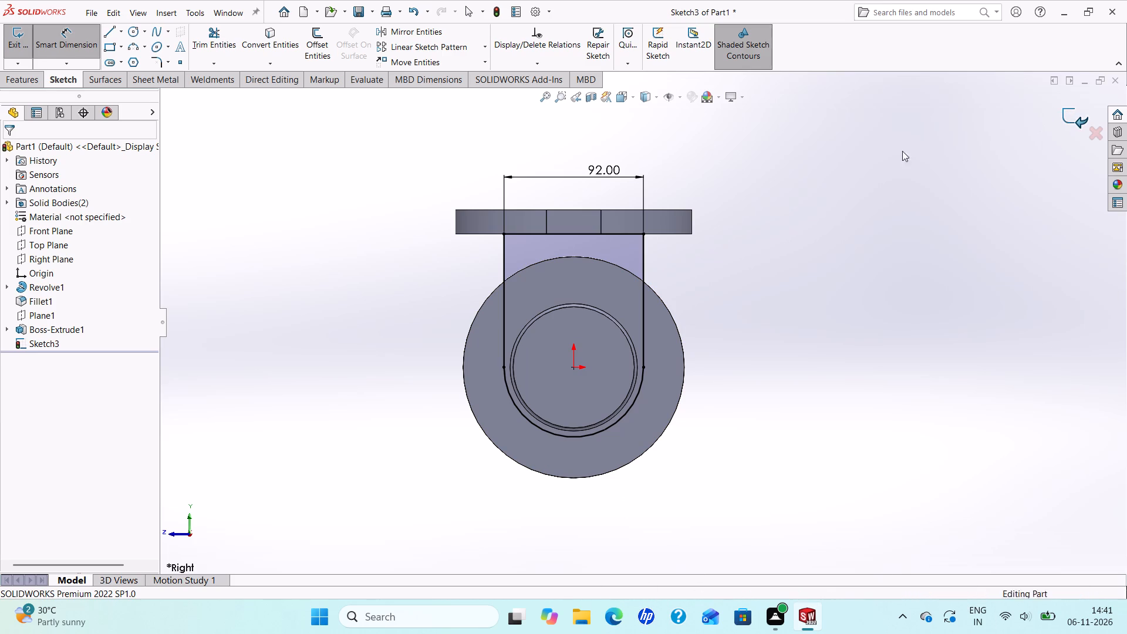
pyautogui.scroll(1, 807, 232)
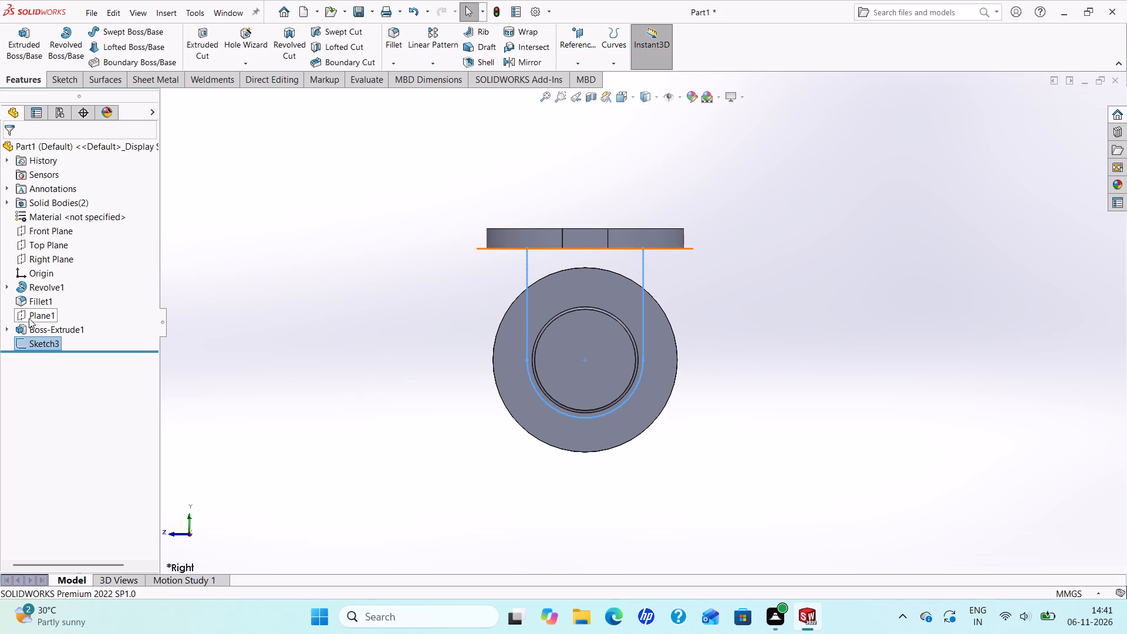
# Open the slot flange's offset plane definition to check its distance from the Top Plane.
pyautogui.rightClick(31, 316)
pyautogui.click(42, 283)
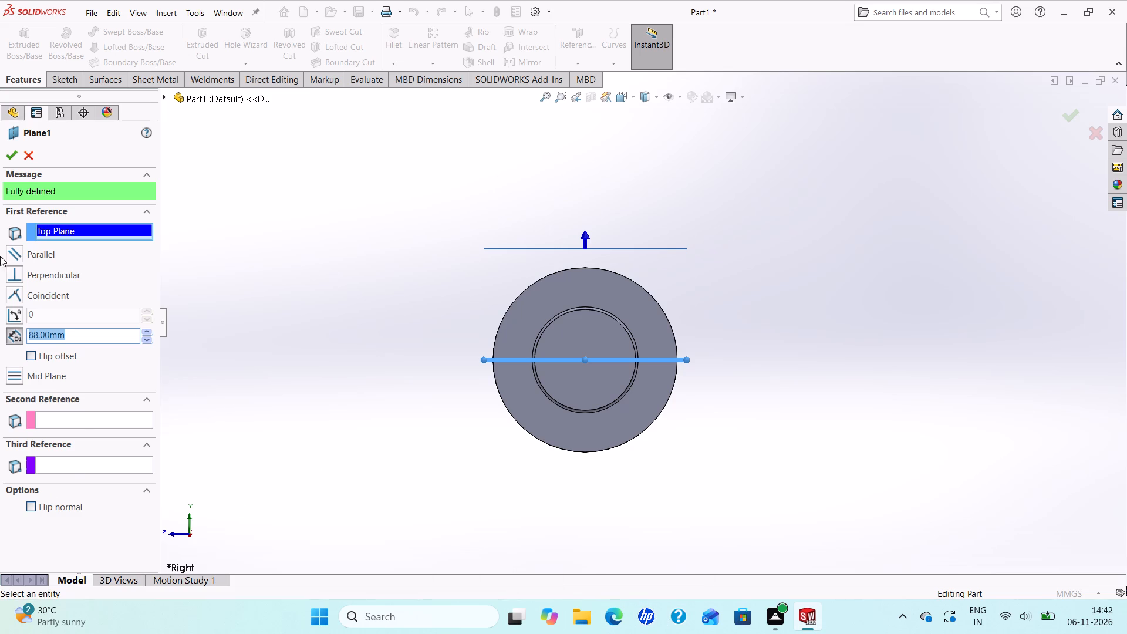
pyautogui.click(15, 157)
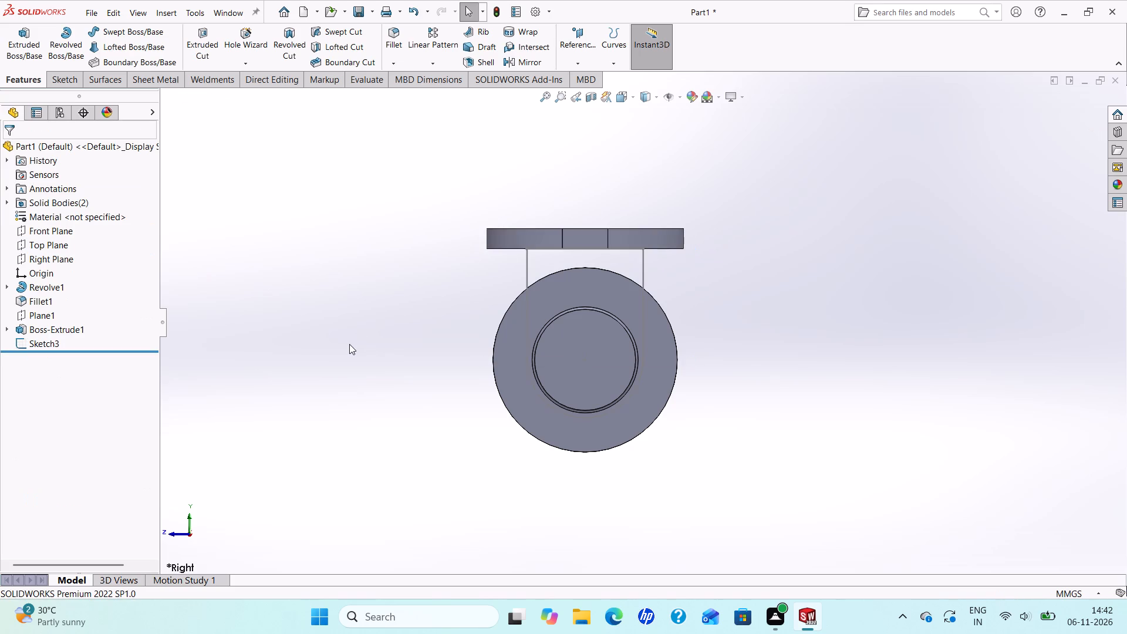
# Reverse the slot-shaped flange's extrusion direction so it extends from its plane down toward the spool.
pyautogui.scroll(1, 349, 344)
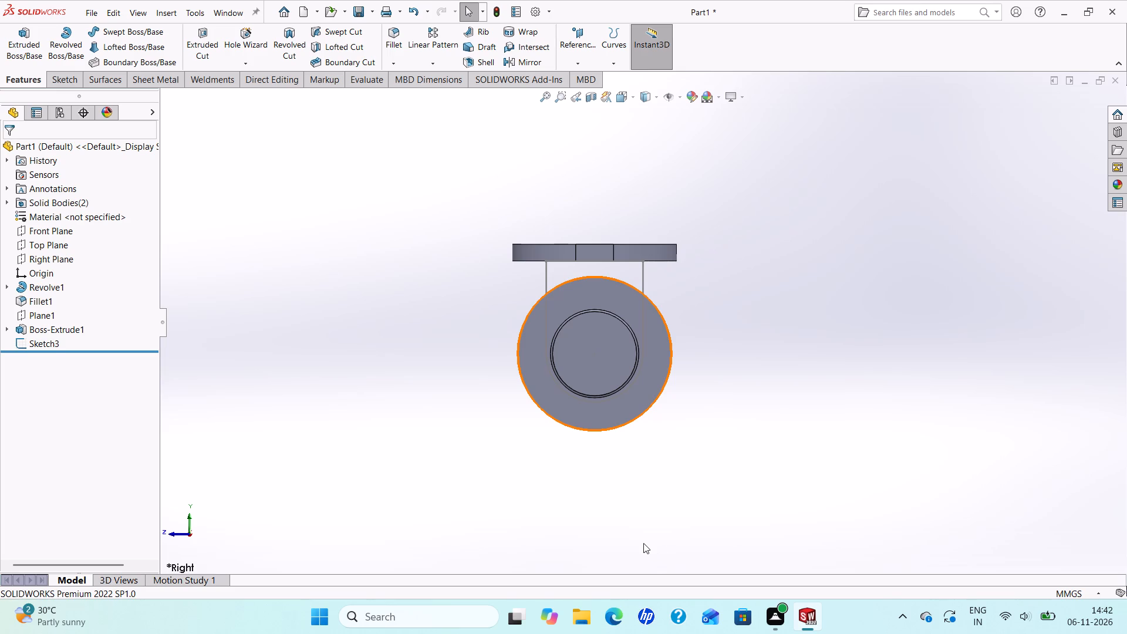
pyautogui.rightClick(27, 329)
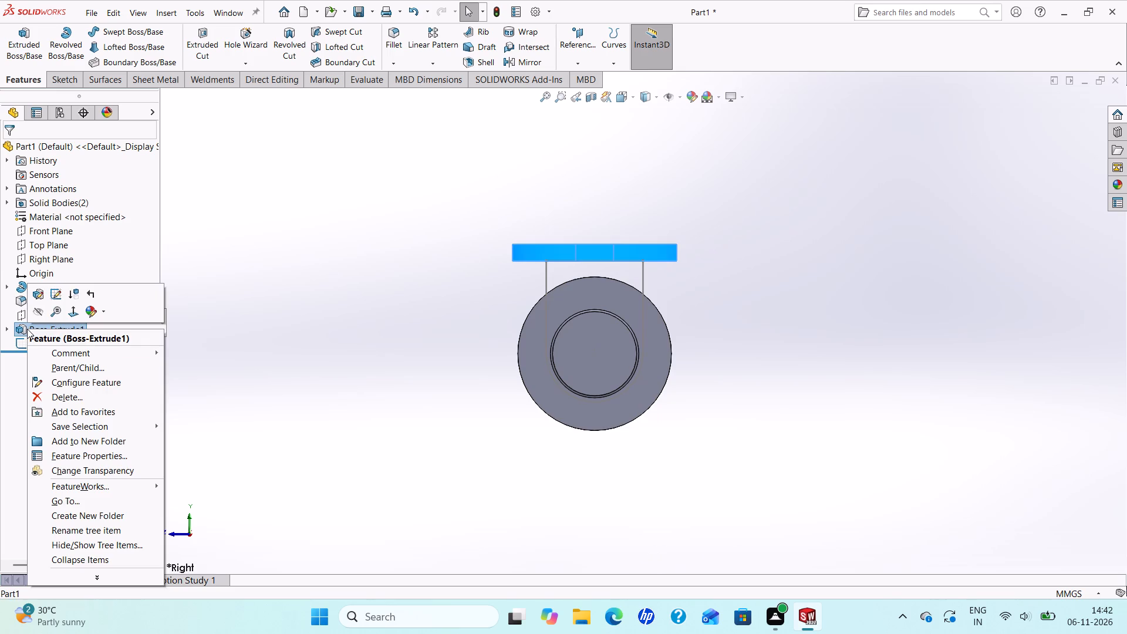
pyautogui.click(38, 295)
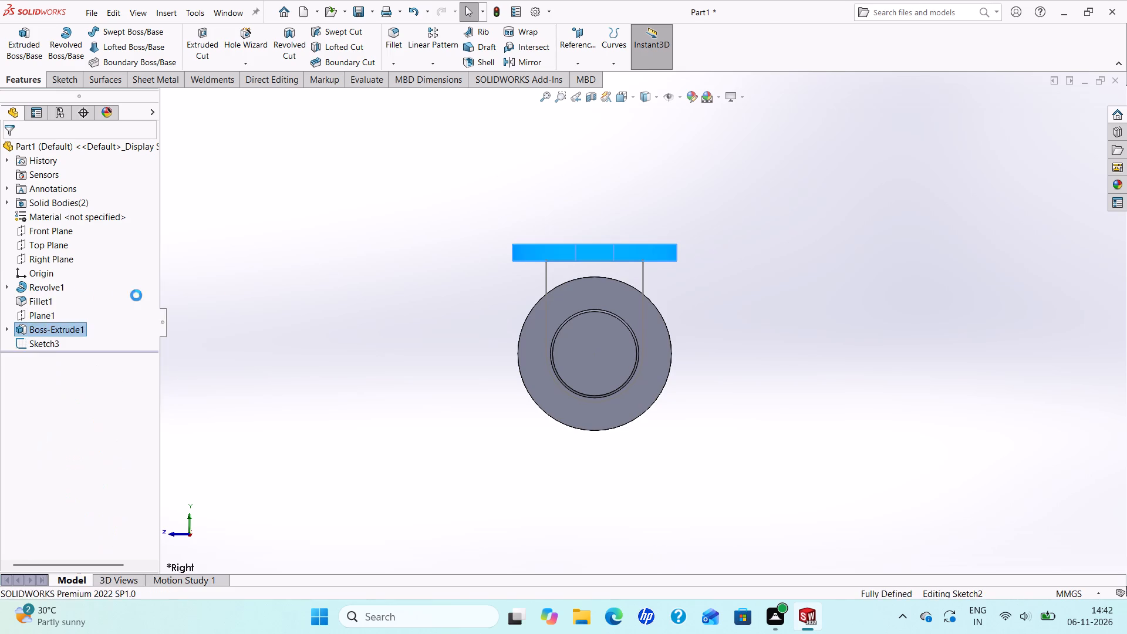
pyautogui.scroll(1, 328, 276)
pyautogui.click(13, 230)
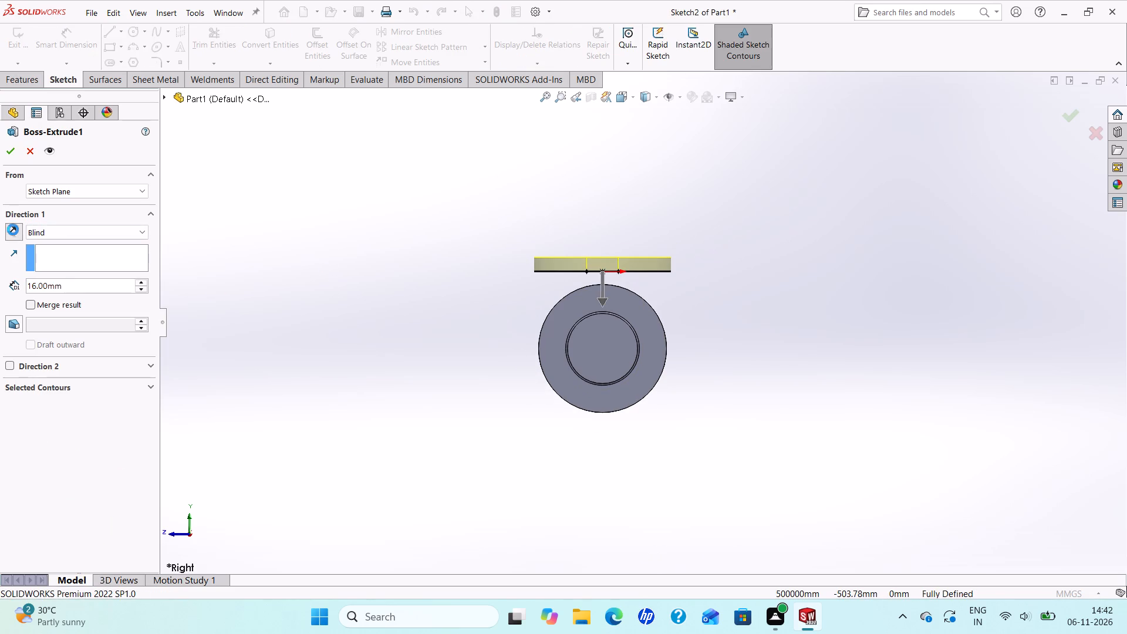
pyautogui.click(11, 152)
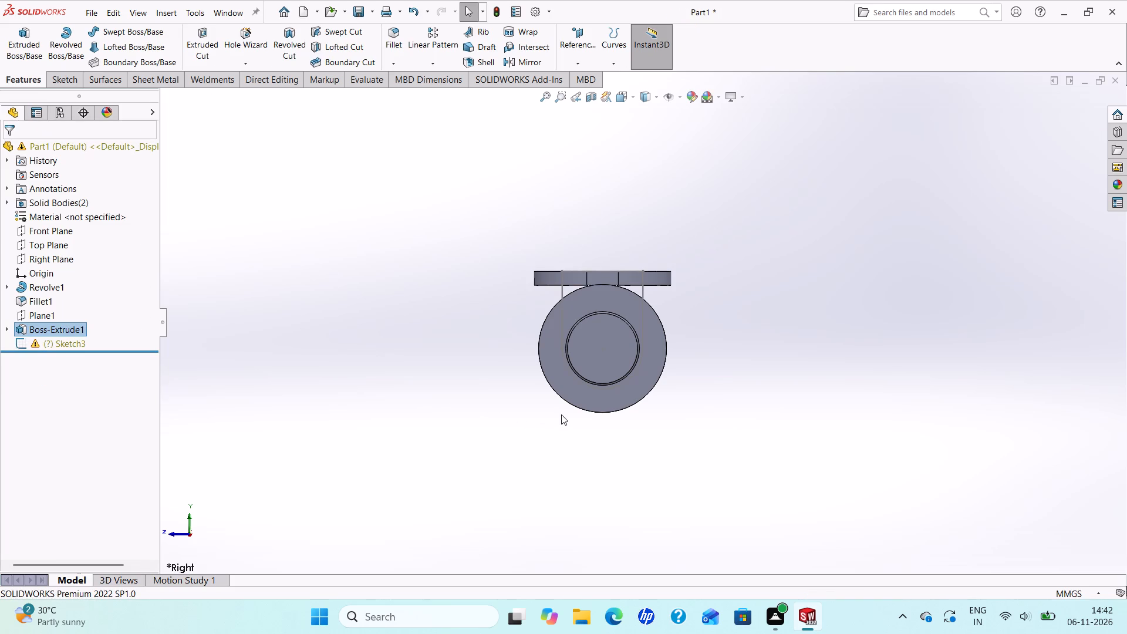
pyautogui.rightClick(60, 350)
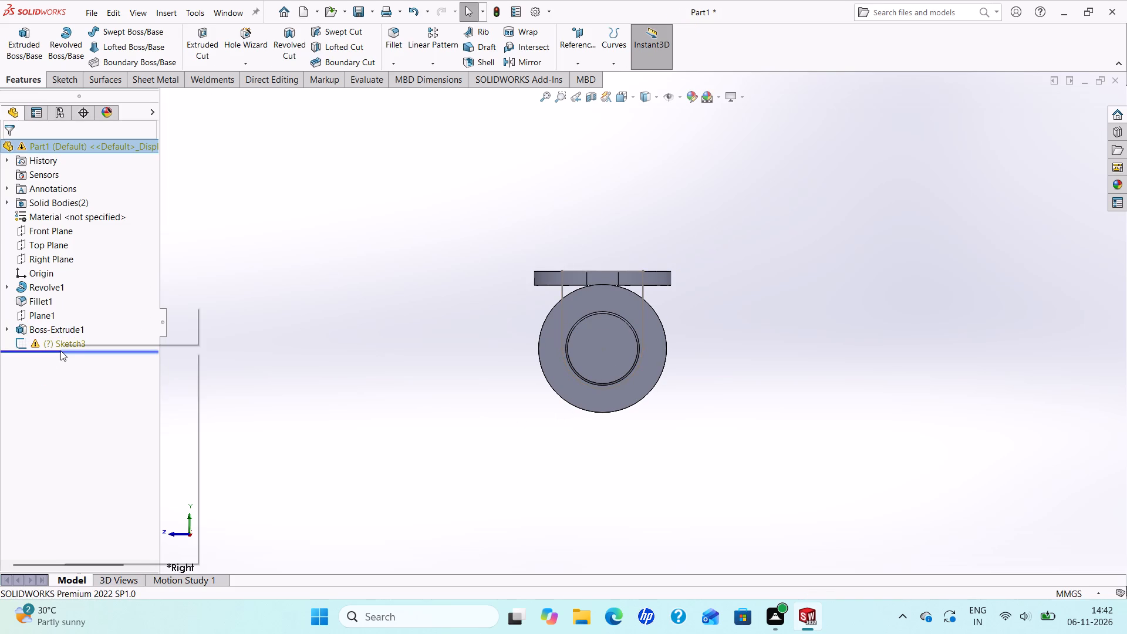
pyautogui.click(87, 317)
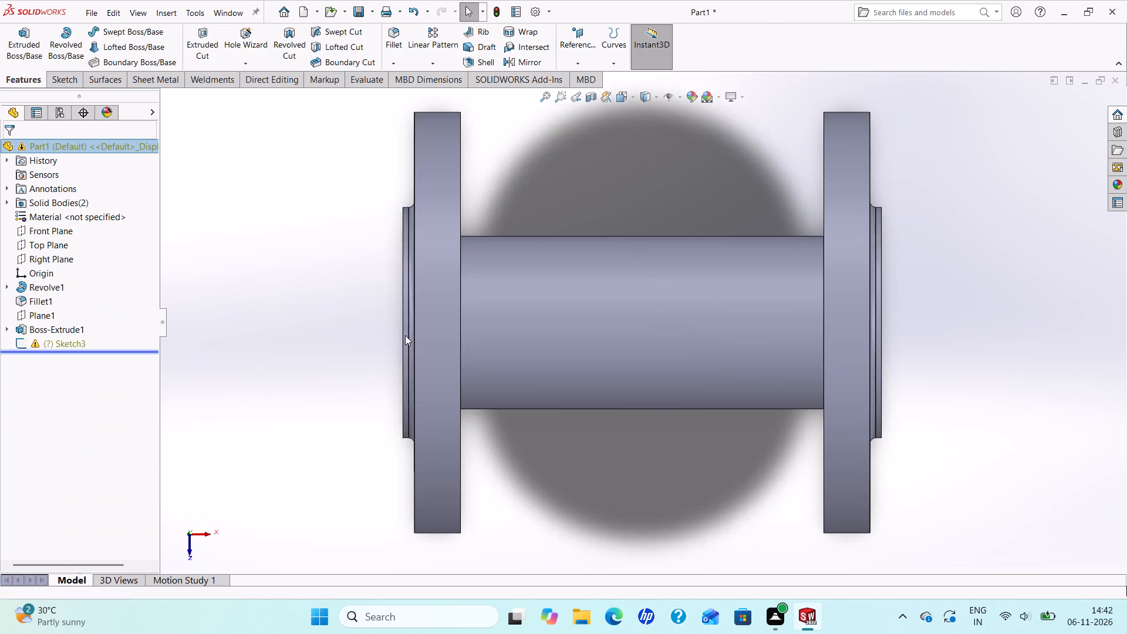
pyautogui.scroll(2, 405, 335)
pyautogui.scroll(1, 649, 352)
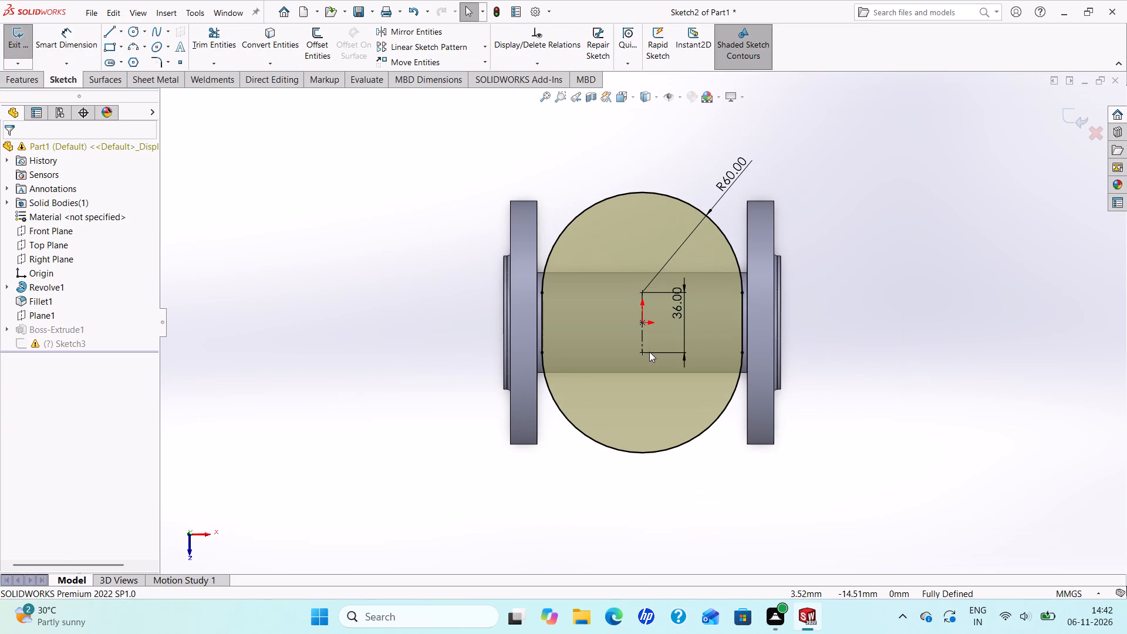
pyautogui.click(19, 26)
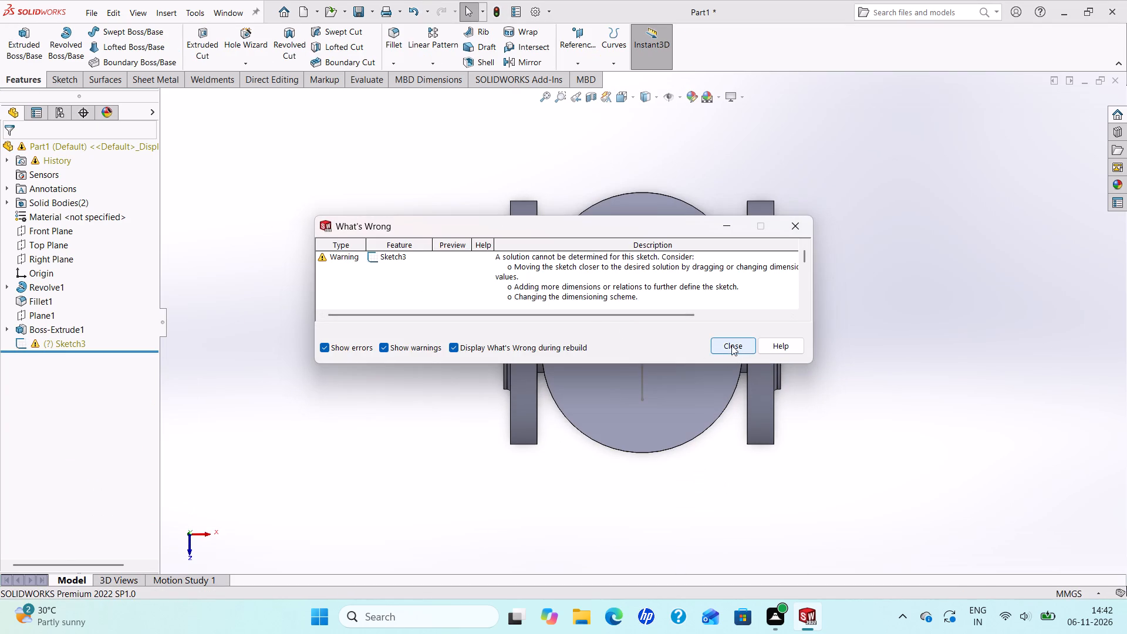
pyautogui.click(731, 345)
# Delete the old U-profile sketch, Sketch3, from the part.
pyautogui.moveTo(283, 413); pyautogui.dragTo(264, 380, button='middle')
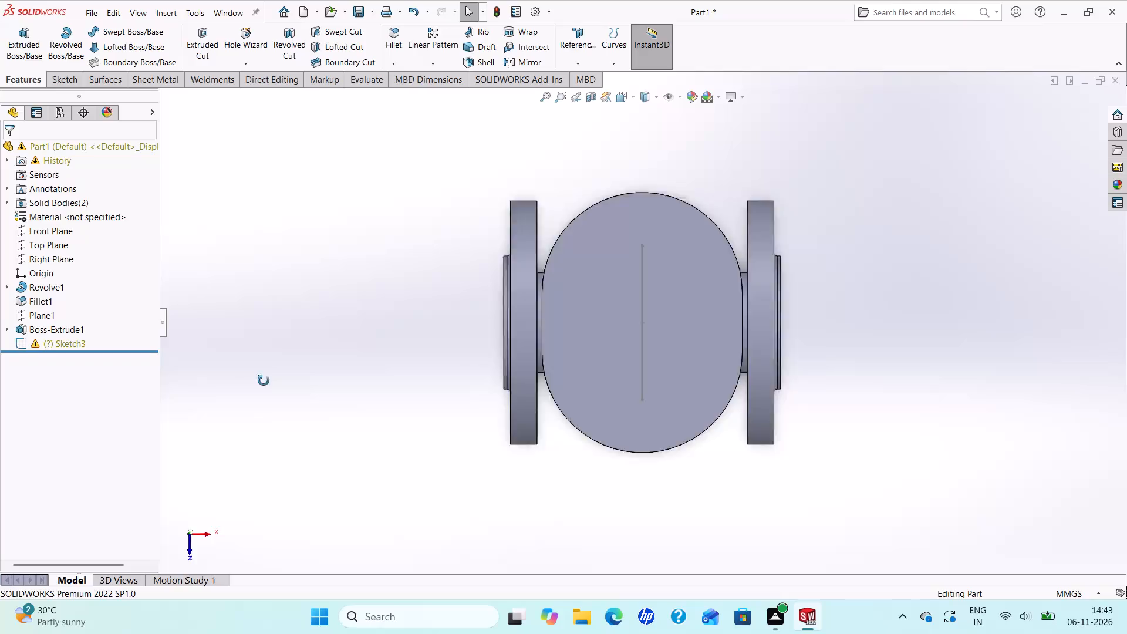
pyautogui.moveTo(264, 380); pyautogui.dragTo(220, 298, button='middle')
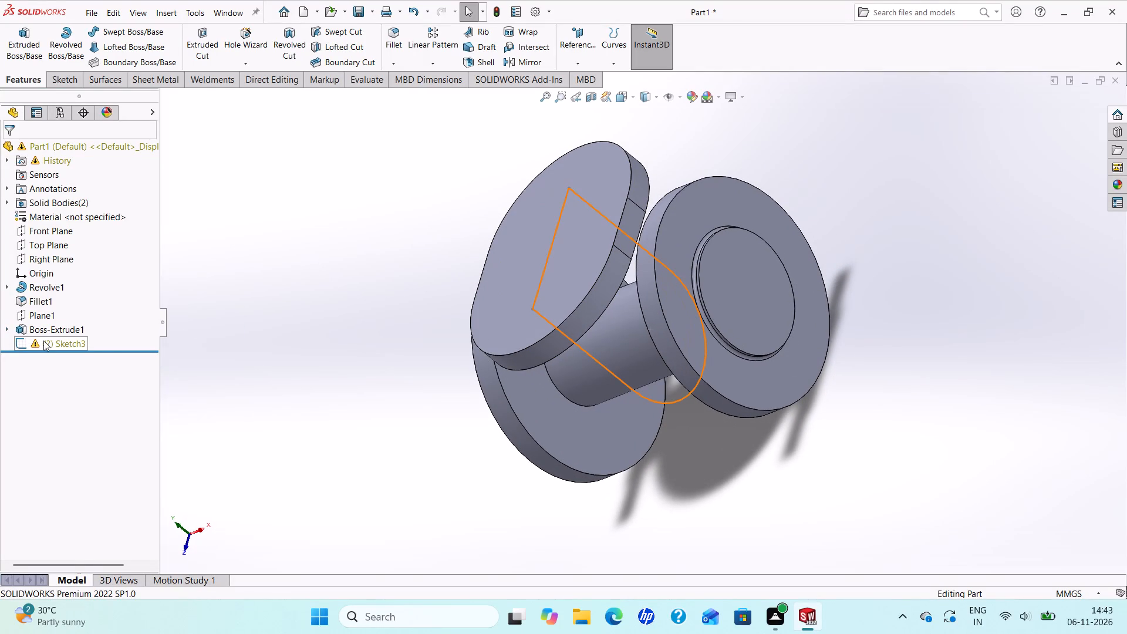
pyautogui.rightClick(51, 346)
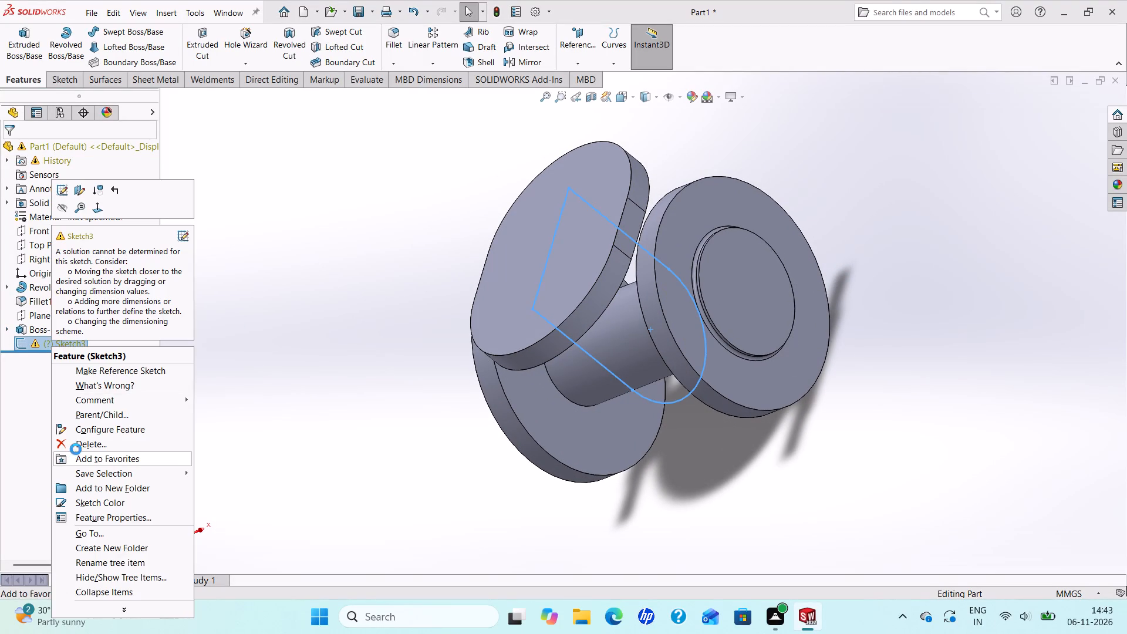
pyautogui.click(77, 446)
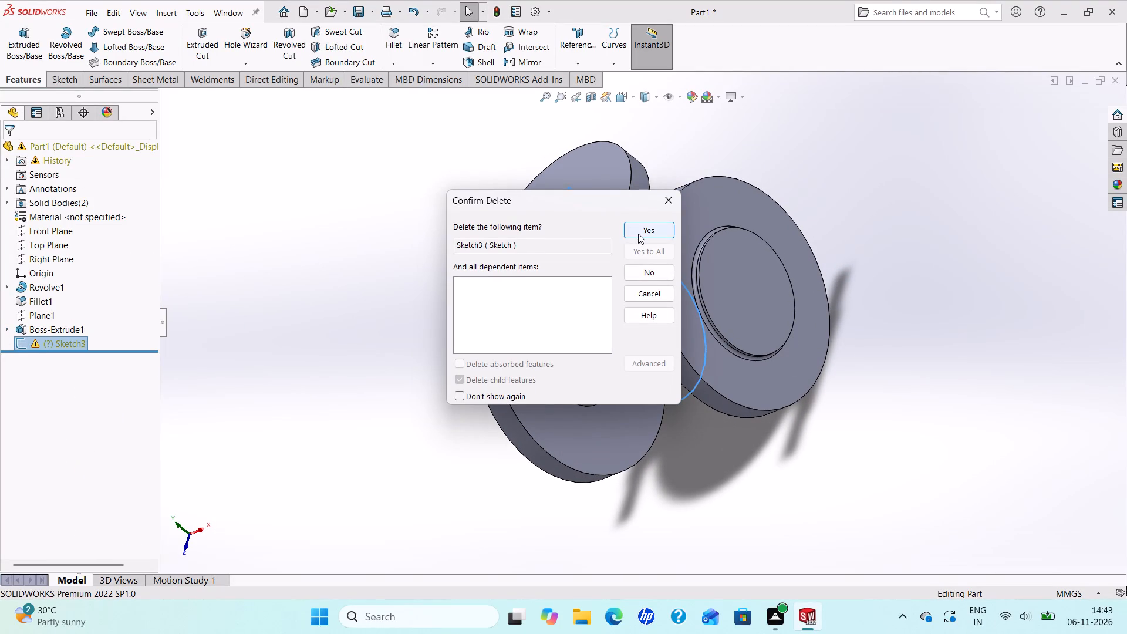
pyautogui.click(638, 234)
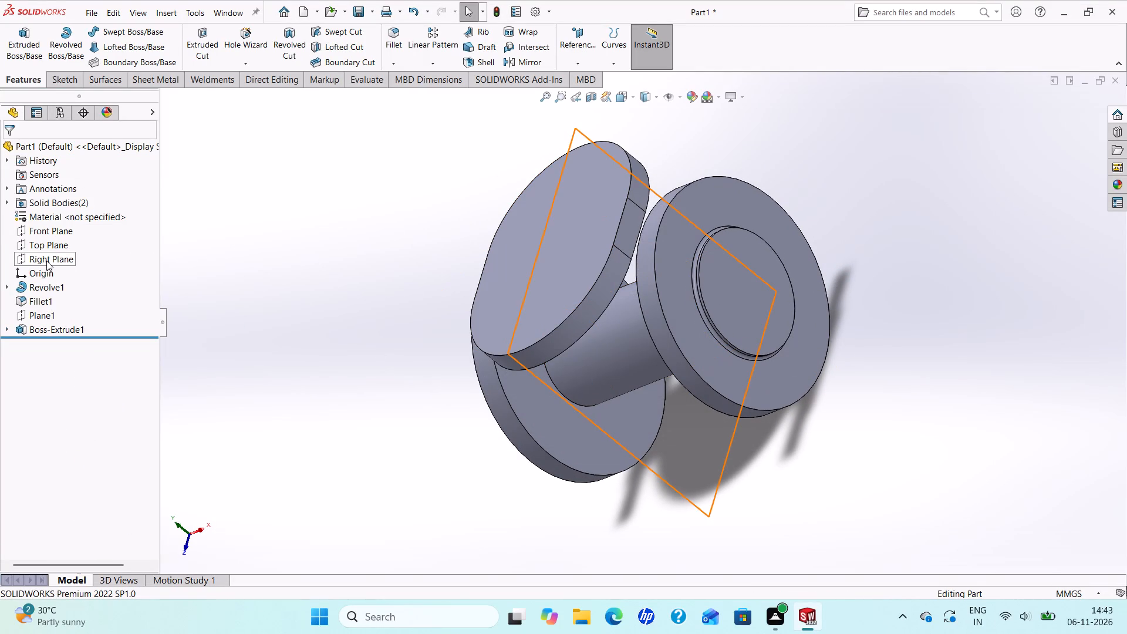
# On the Right Plane, sketch a closed U-profile hanging from the slot flange's underside, about 88 mm wide with 72 mm straight sides and a semicircular bottom.
pyautogui.click(46, 261)
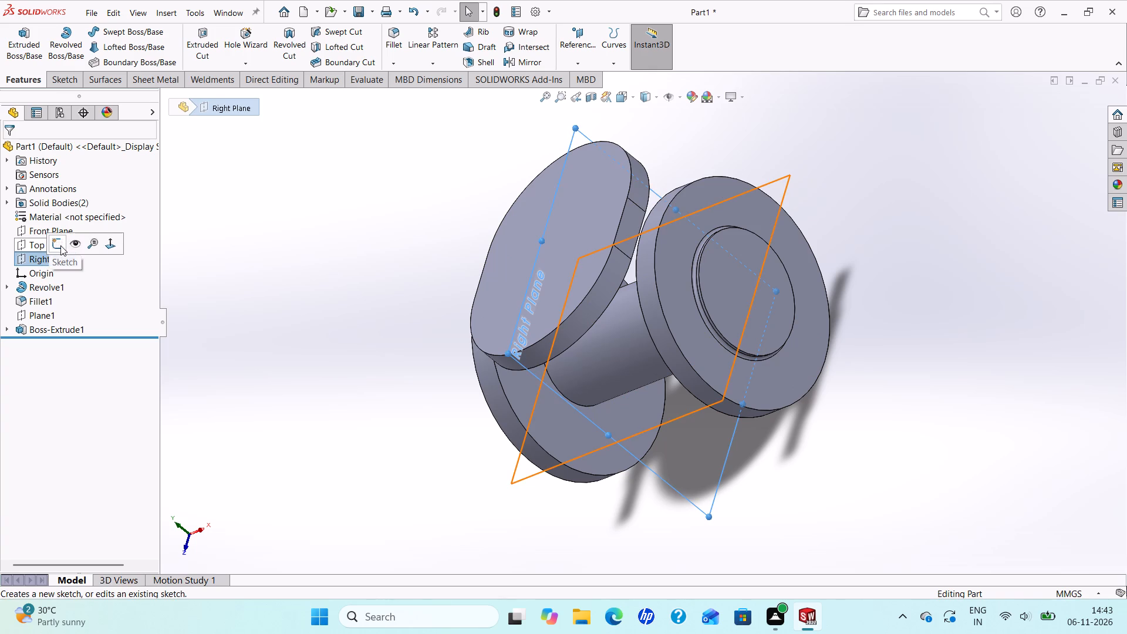
pyautogui.click(60, 245)
pyautogui.scroll(3, 377, 358)
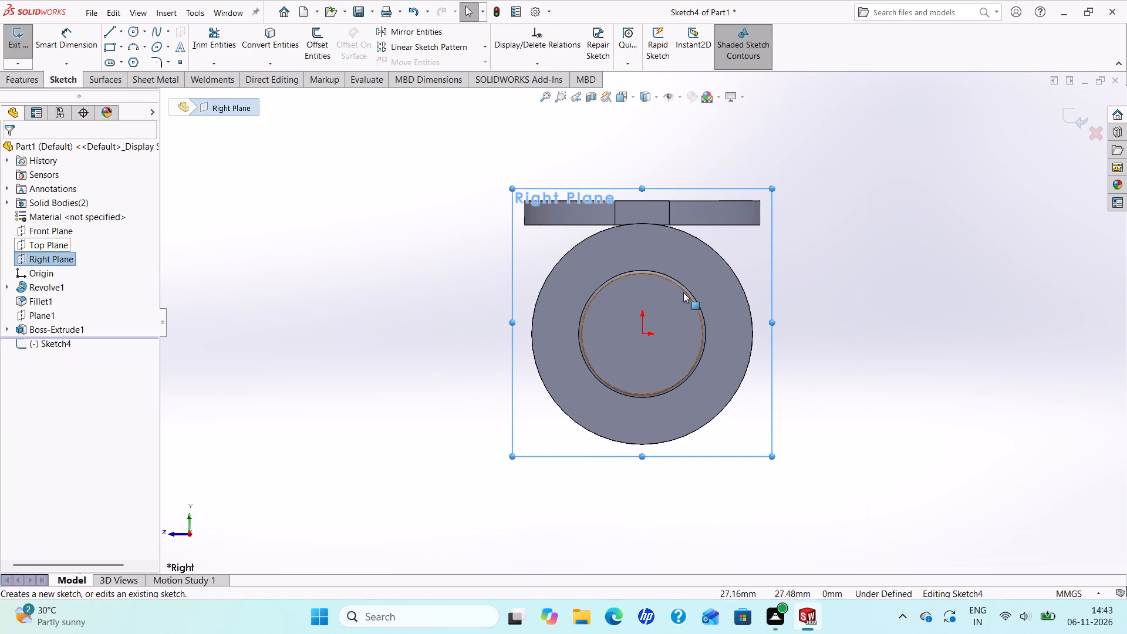
pyautogui.scroll(1, 688, 294)
pyautogui.scroll(-1, 744, 284)
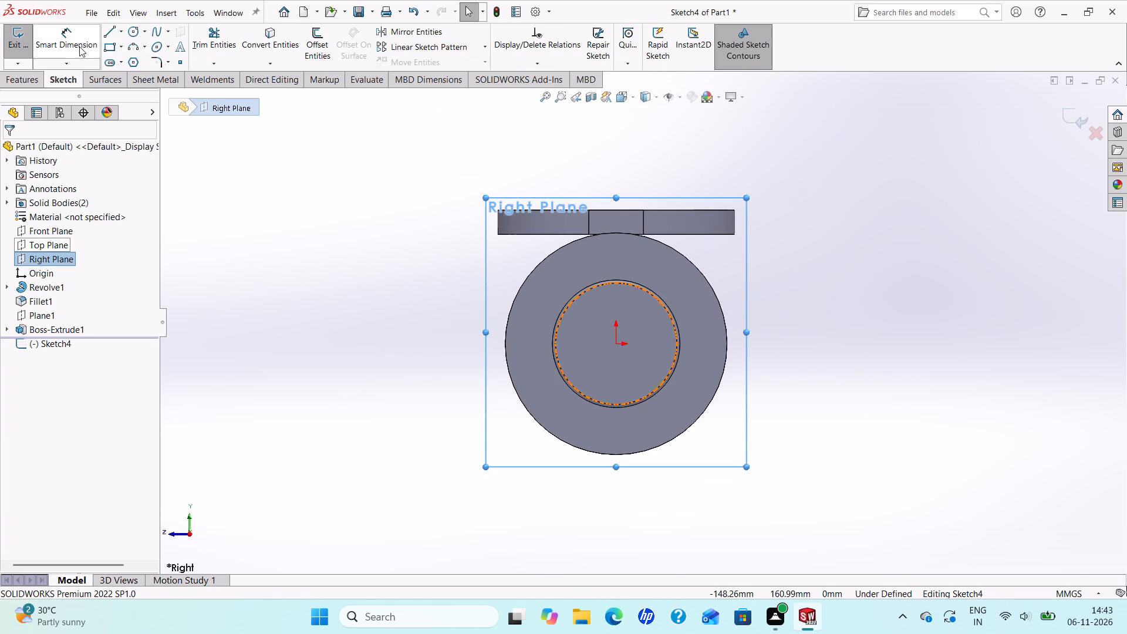
pyautogui.click(112, 29)
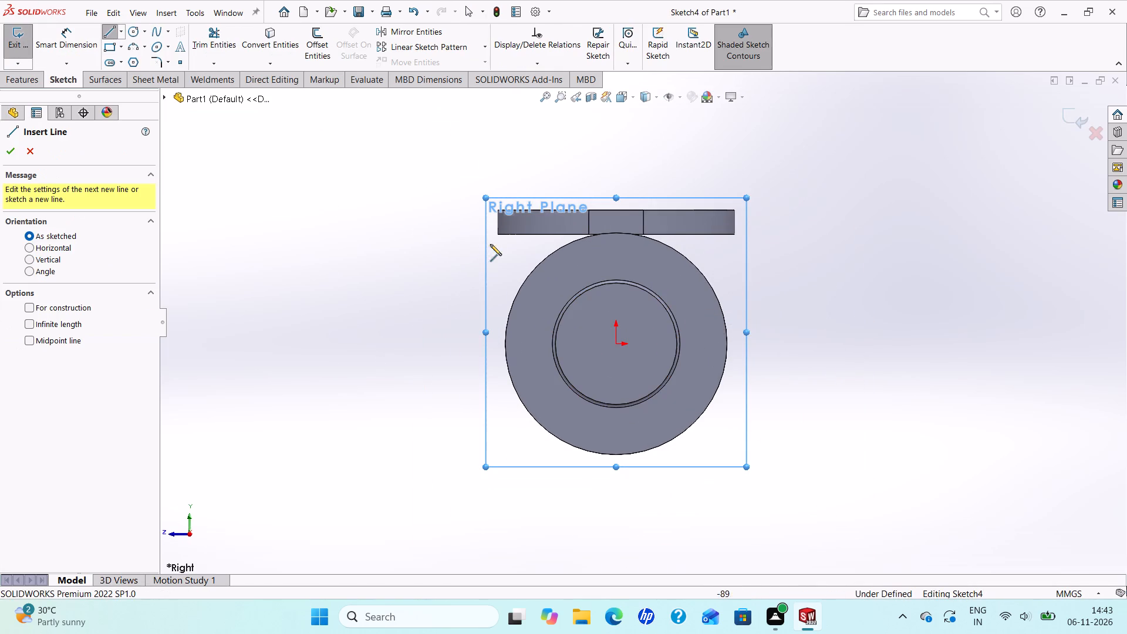
pyautogui.click(549, 234)
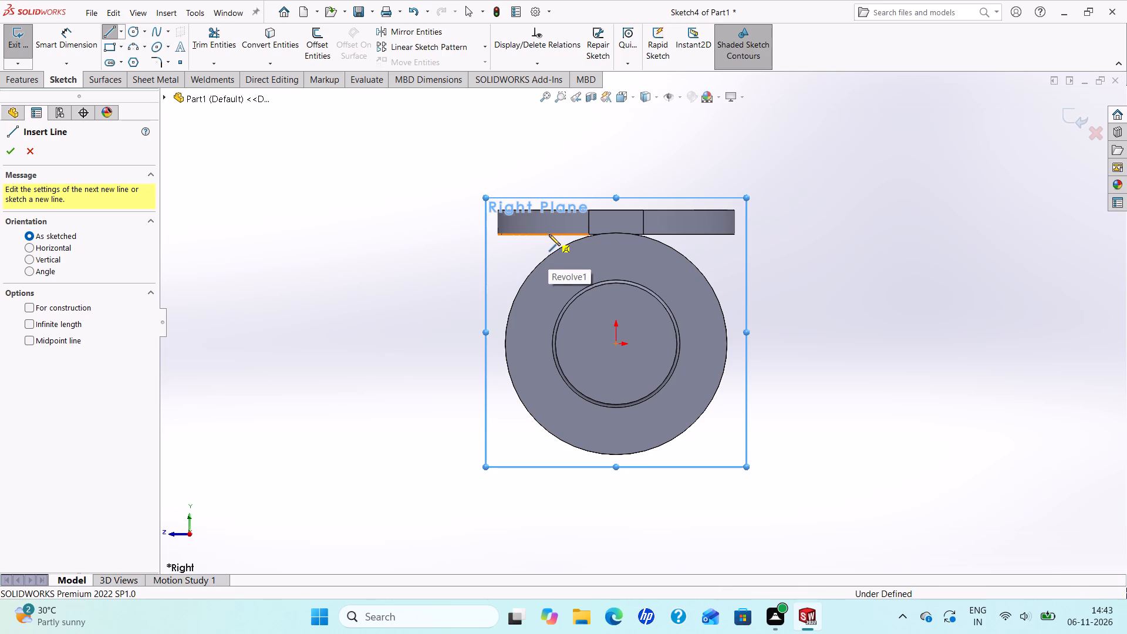
pyautogui.click(682, 235)
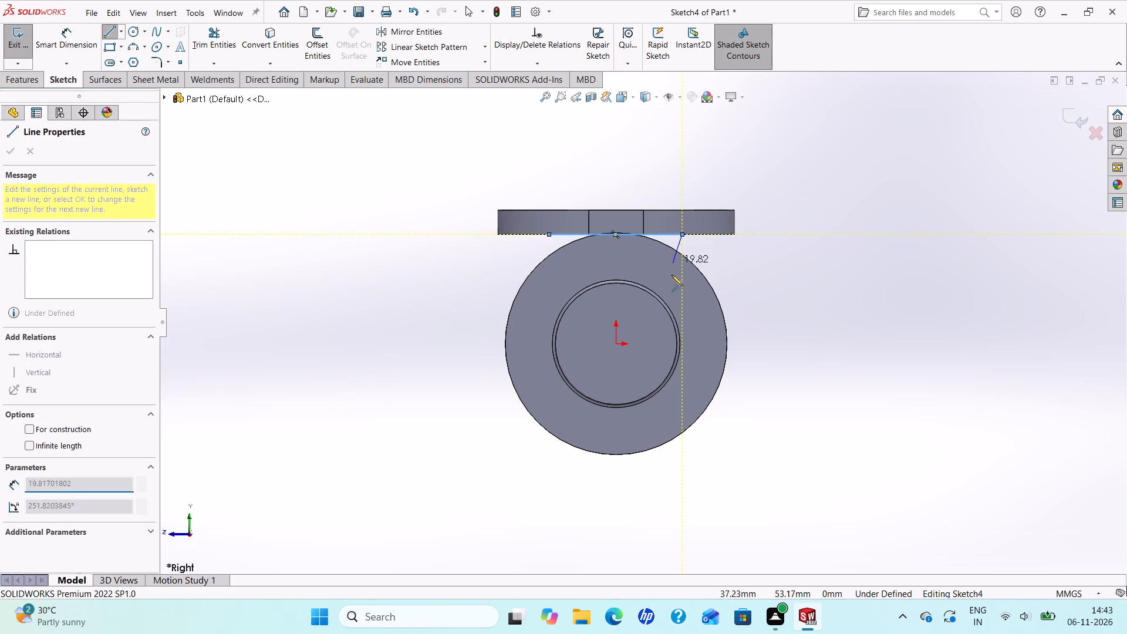
pyautogui.click(684, 345)
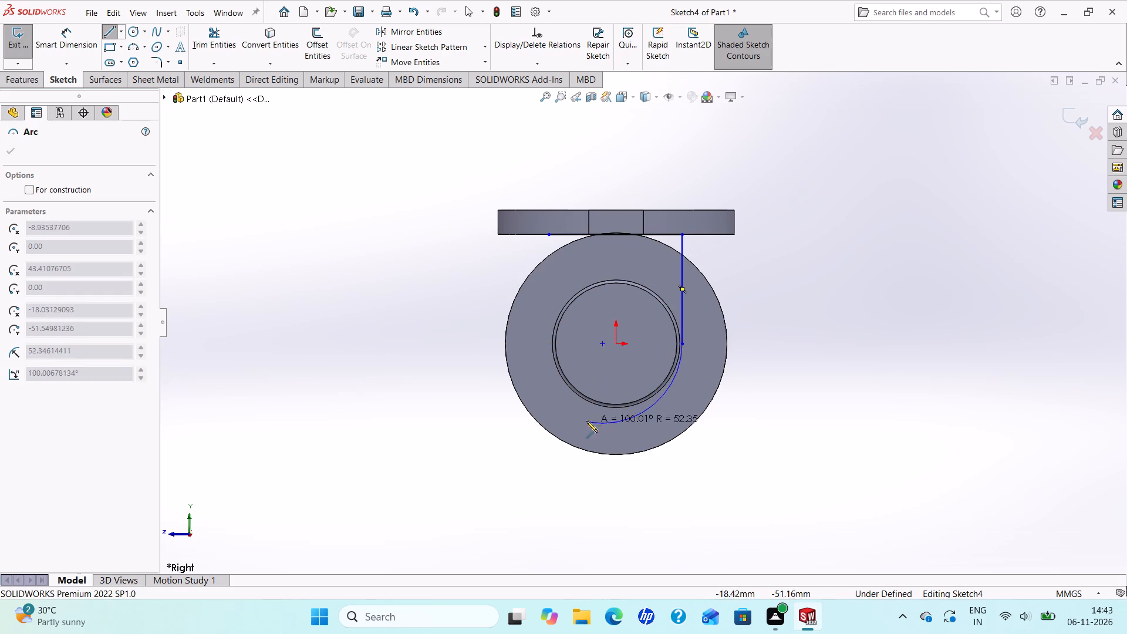
pyautogui.click(546, 342)
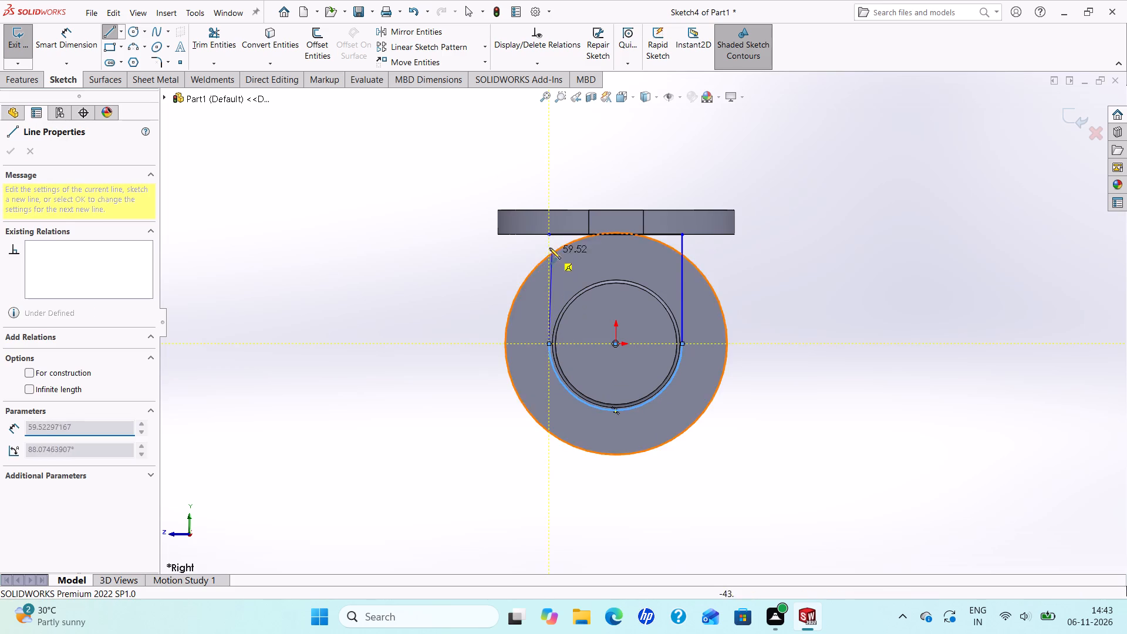
pyautogui.click(546, 233)
pyautogui.rightClick(546, 233)
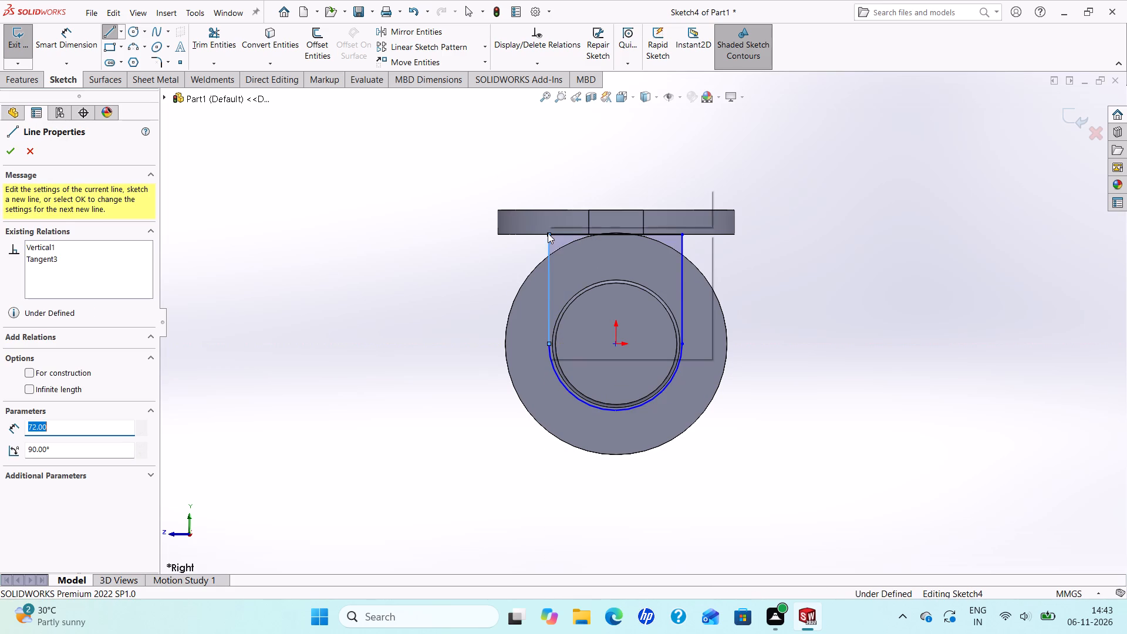
pyautogui.click(570, 245)
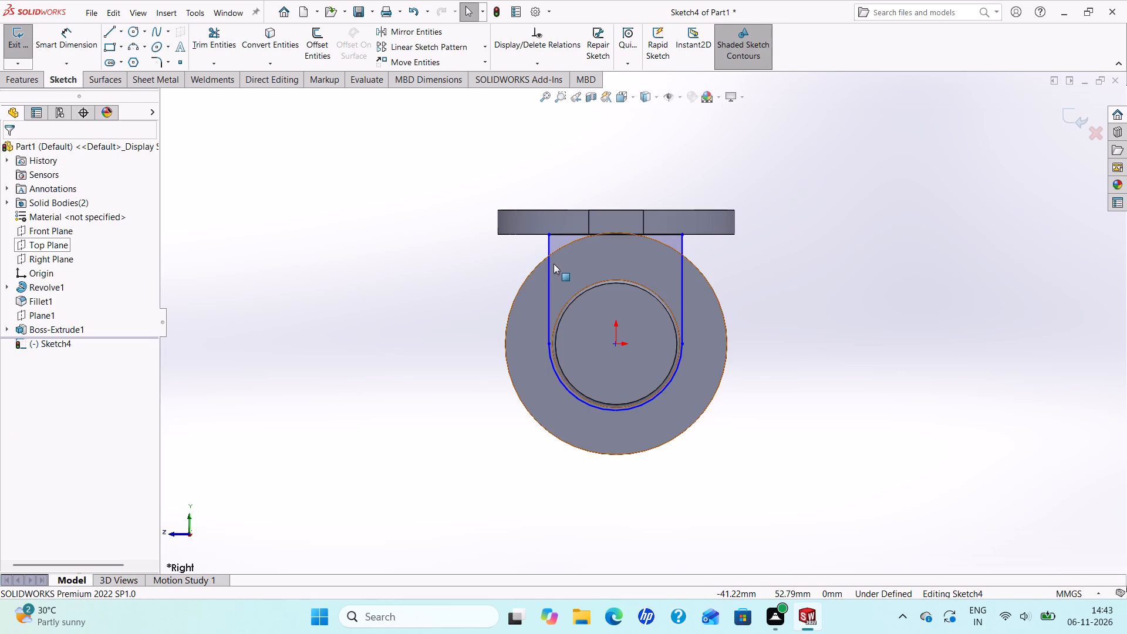
# Apply tangent relations between the U-profile's bottom arc and each of its two straight sides.
pyautogui.keyDown('ctrl'); pyautogui.click(549, 261); pyautogui.keyUp('ctrl')
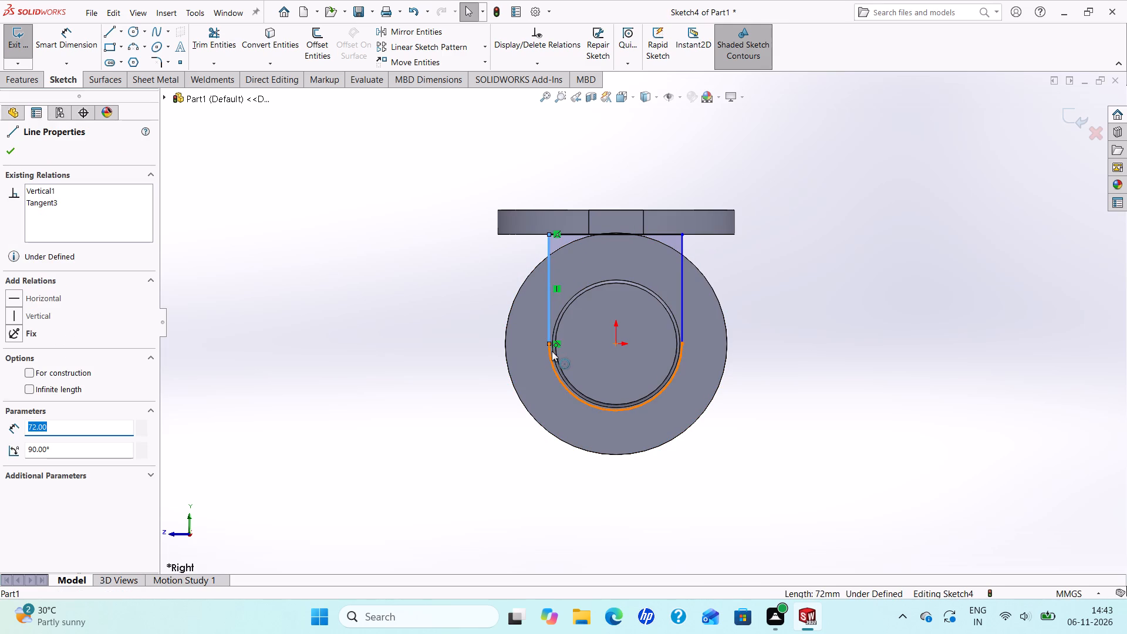
pyautogui.keyDown('ctrl'); pyautogui.click(552, 351); pyautogui.keyUp('ctrl')
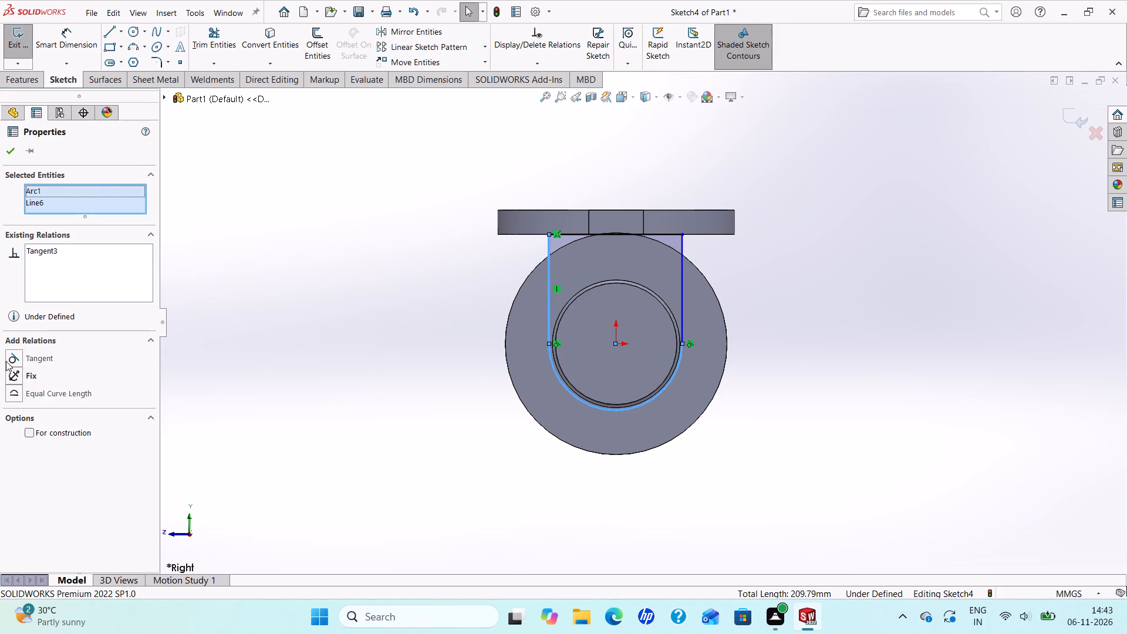
pyautogui.click(12, 356)
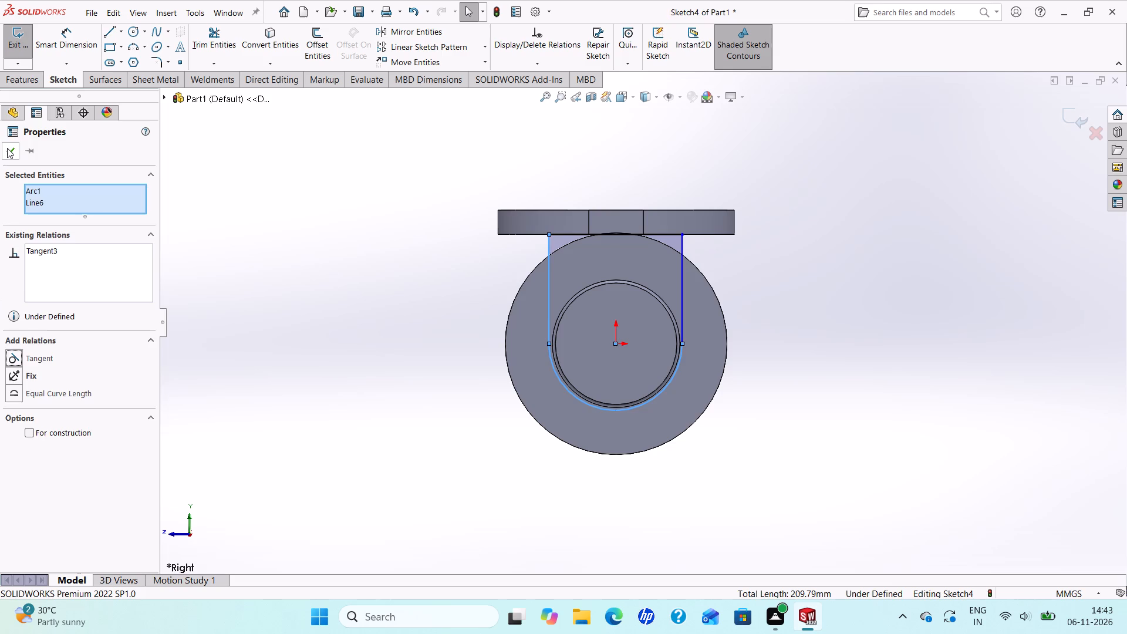
pyautogui.click(7, 148)
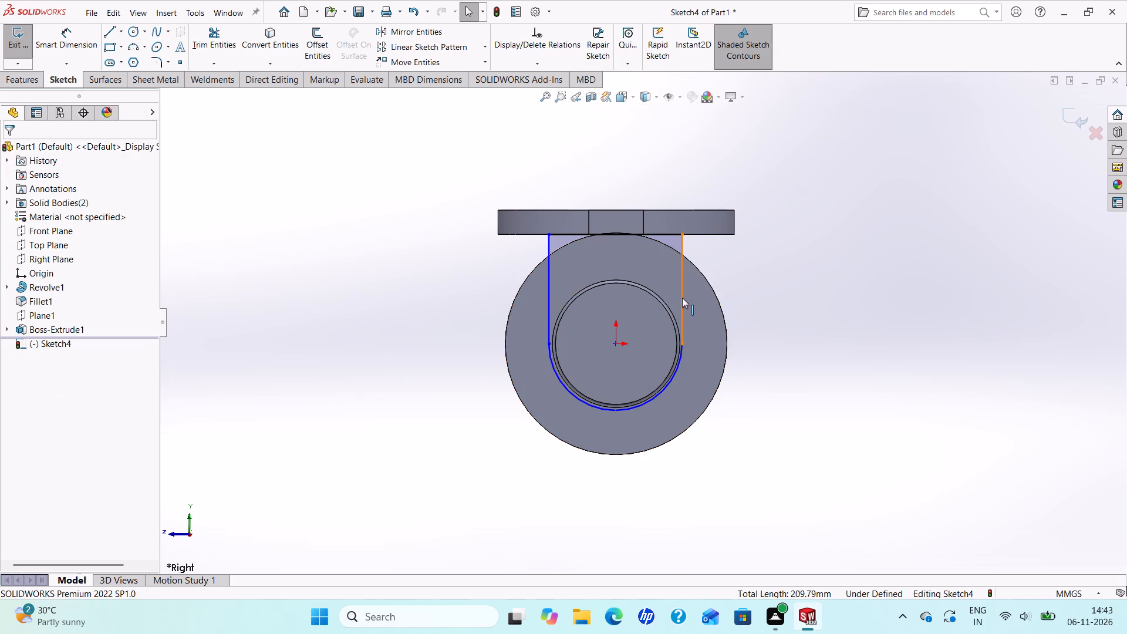
pyautogui.keyDown('ctrl'); pyautogui.click(682, 296); pyautogui.keyUp('ctrl')
pyautogui.keyDown('ctrl'); pyautogui.click(681, 359); pyautogui.keyUp('ctrl')
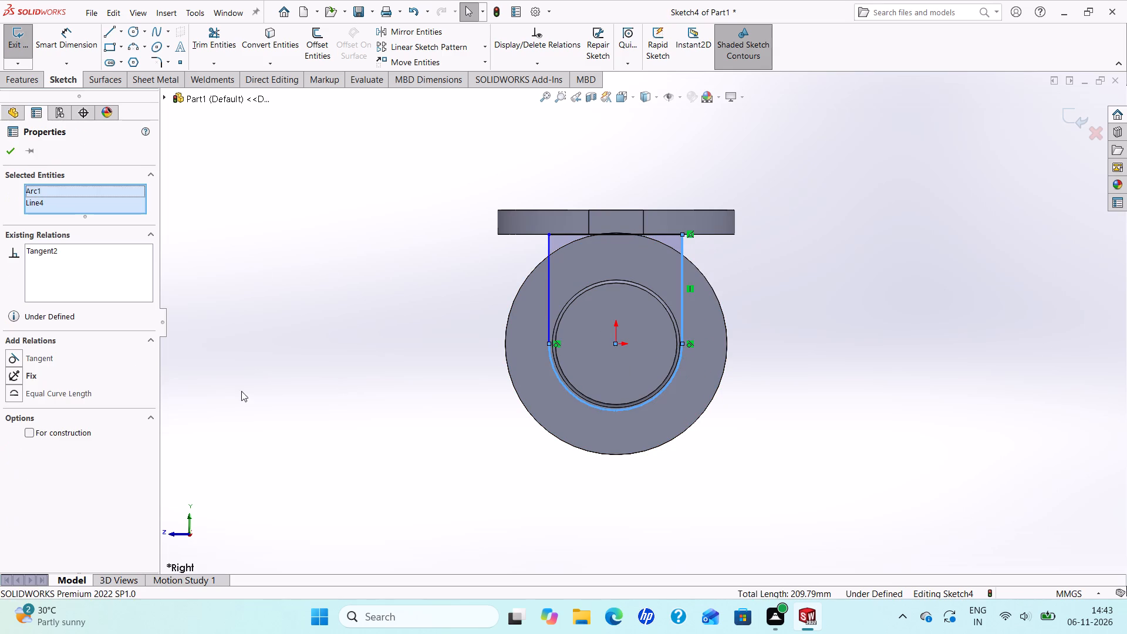
pyautogui.click(13, 352)
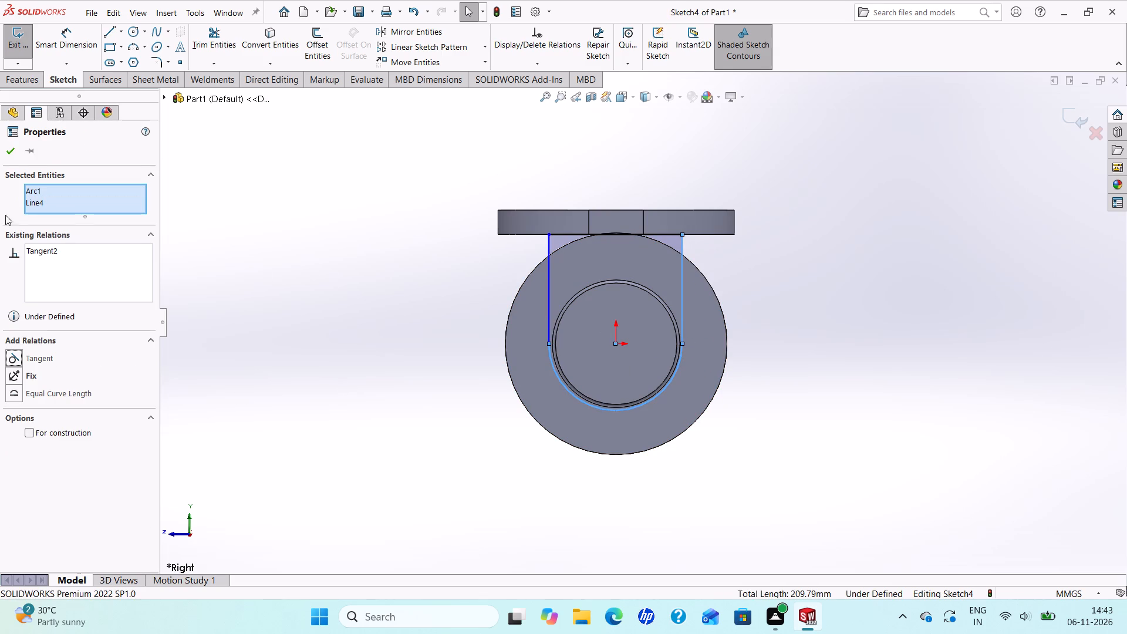
pyautogui.click(5, 151)
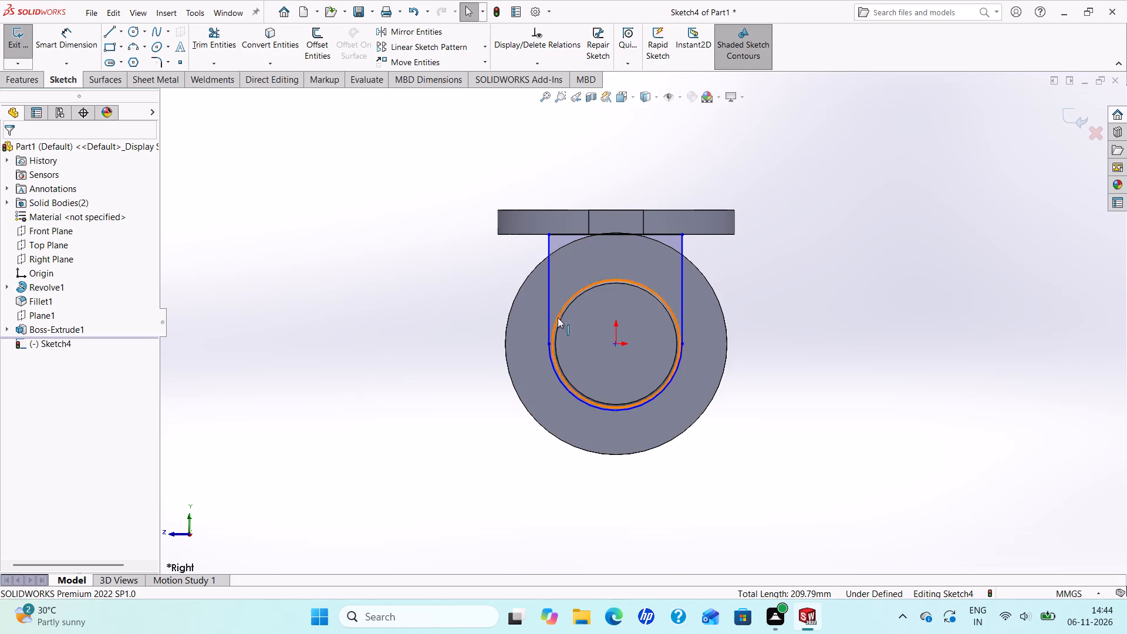
# Apply vertical relations to both straight sides of the U-profile.
pyautogui.click(547, 296)
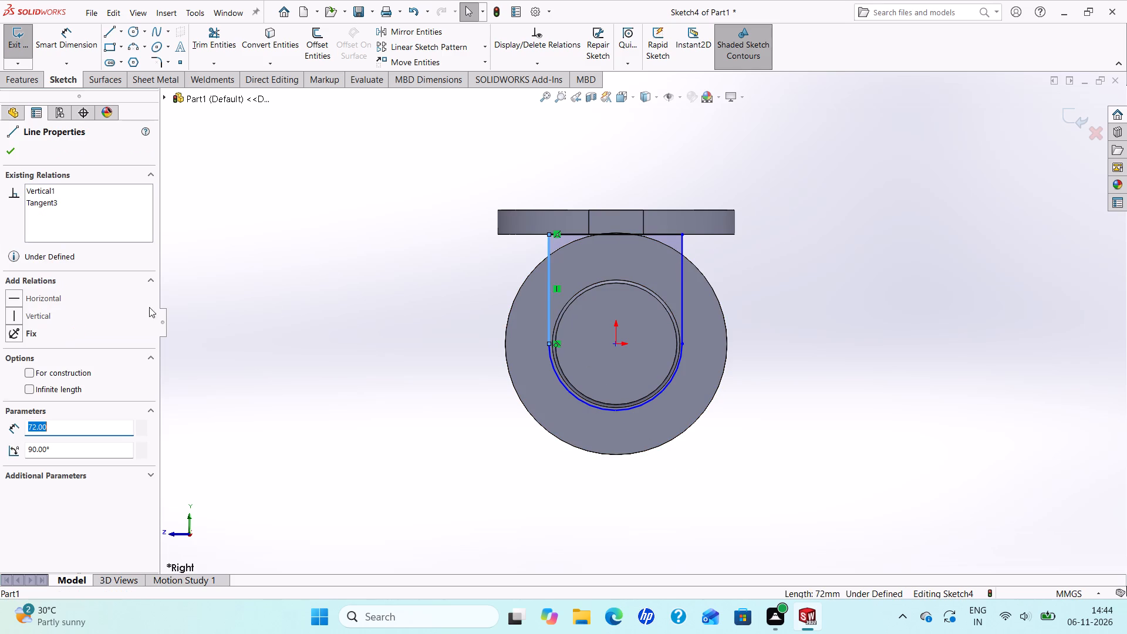
pyautogui.click(9, 315)
pyautogui.click(18, 154)
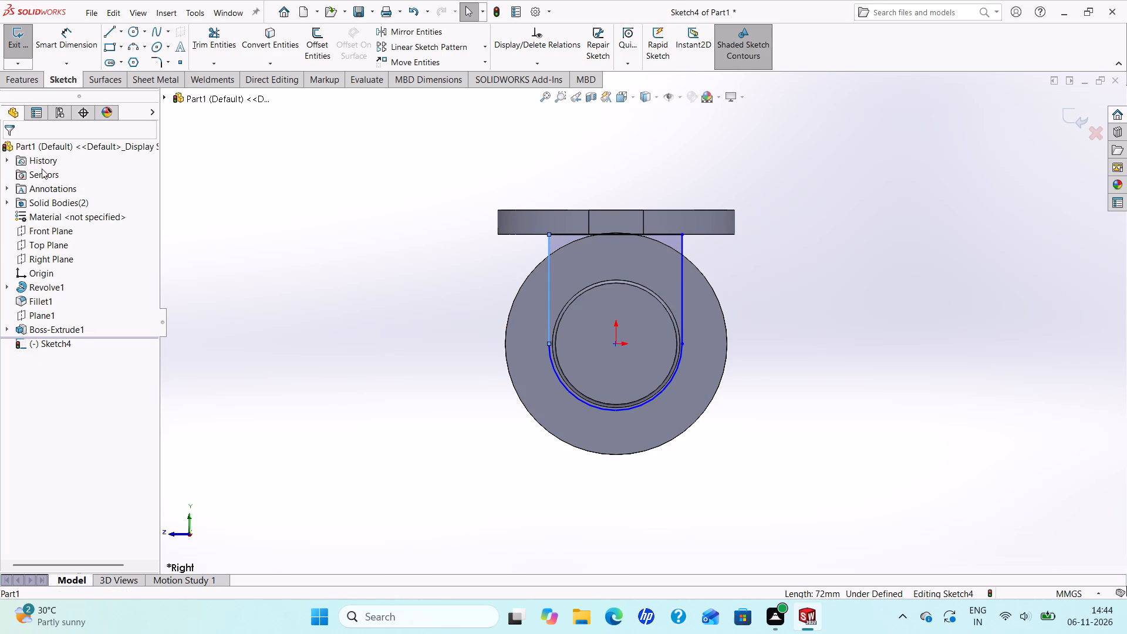
pyautogui.click(683, 302)
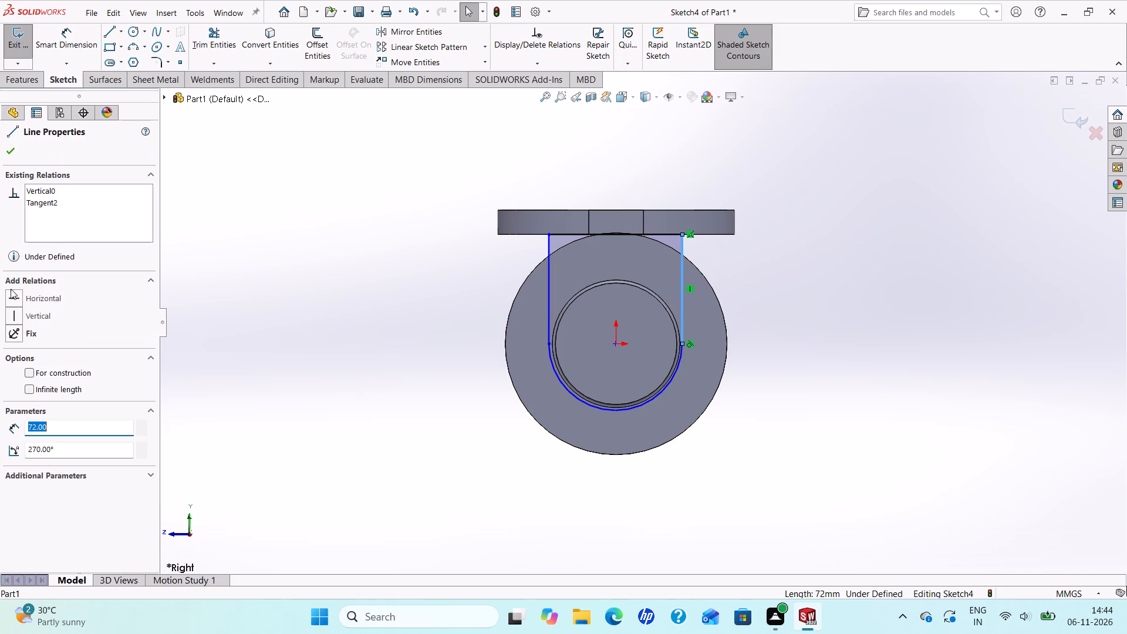
pyautogui.click(18, 315)
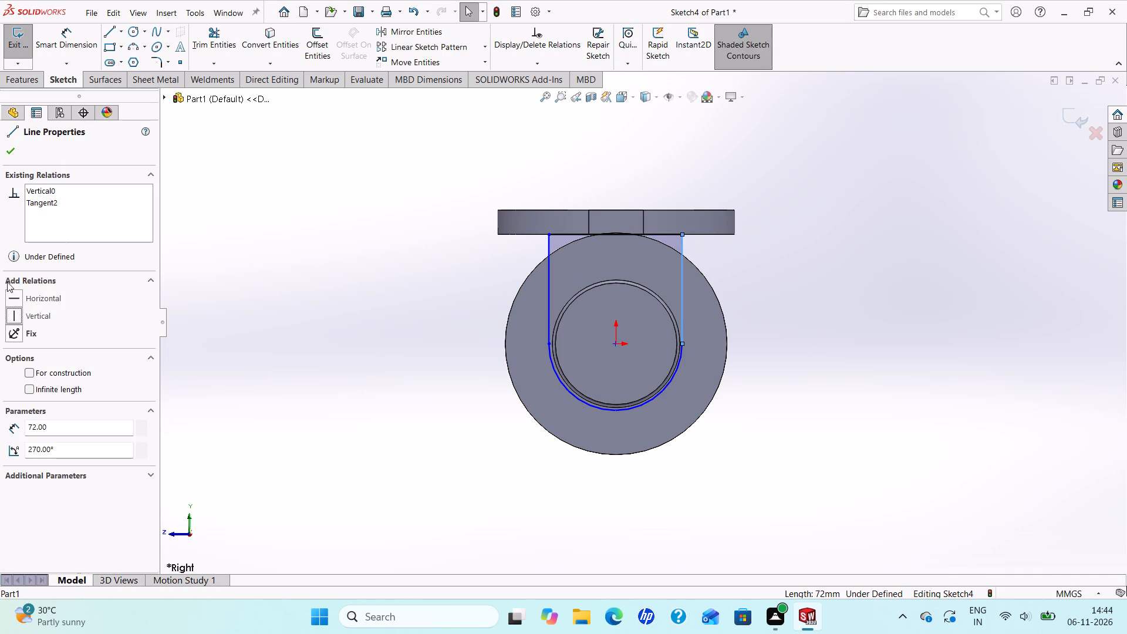
pyautogui.click(8, 154)
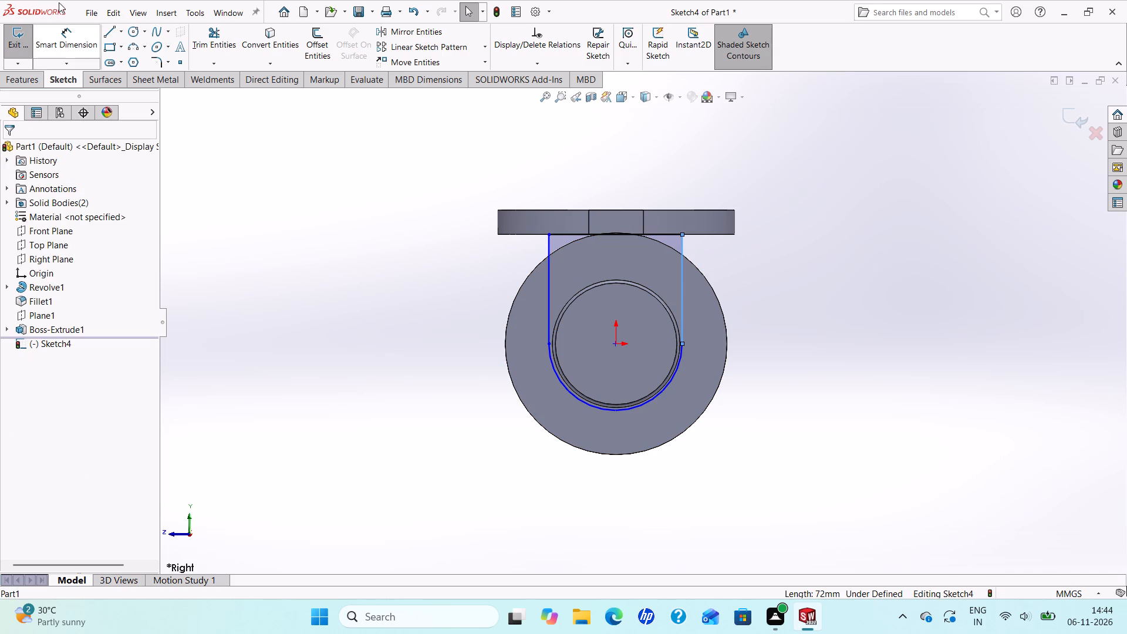
# Dimension the distance between the U-profile's two straight sides and set it to 92 mm.
pyautogui.click(71, 33)
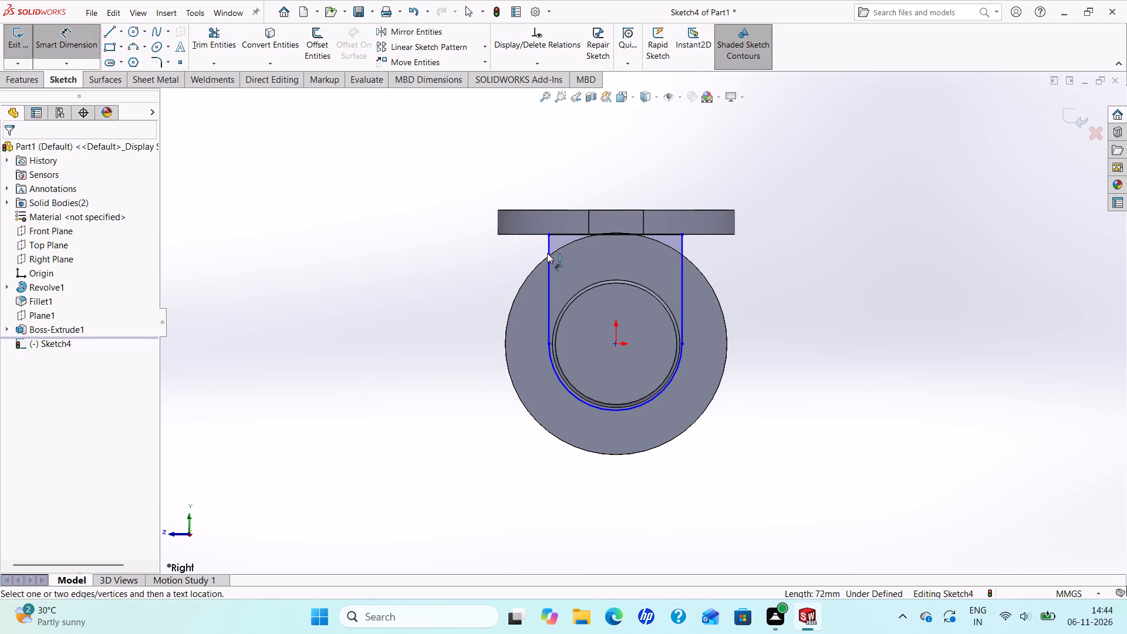
pyautogui.click(552, 249)
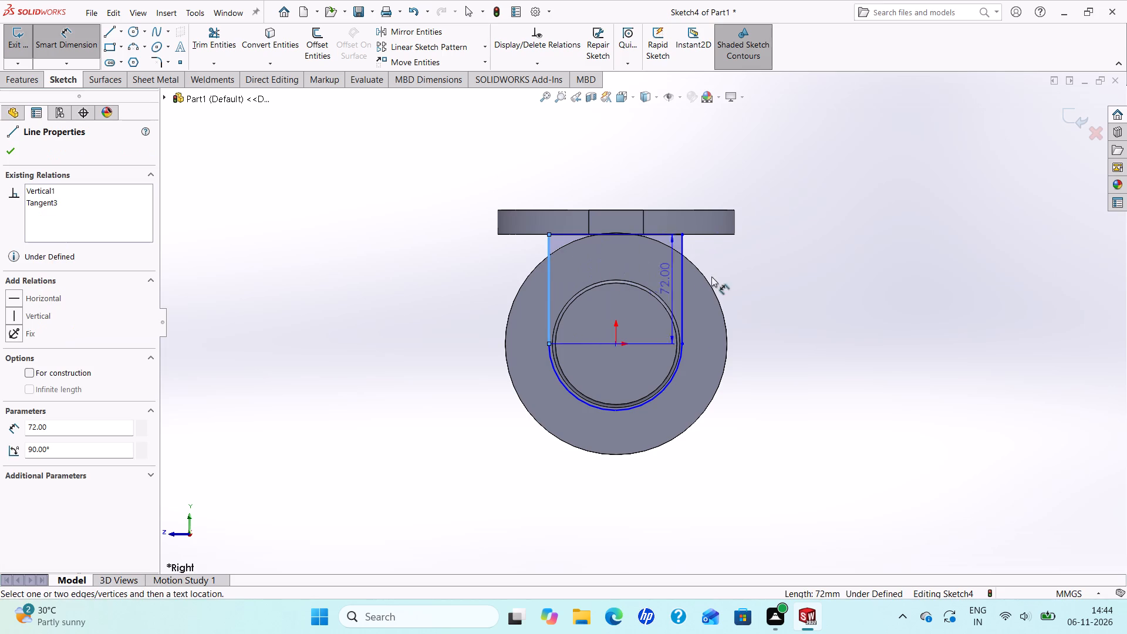
pyautogui.click(680, 256)
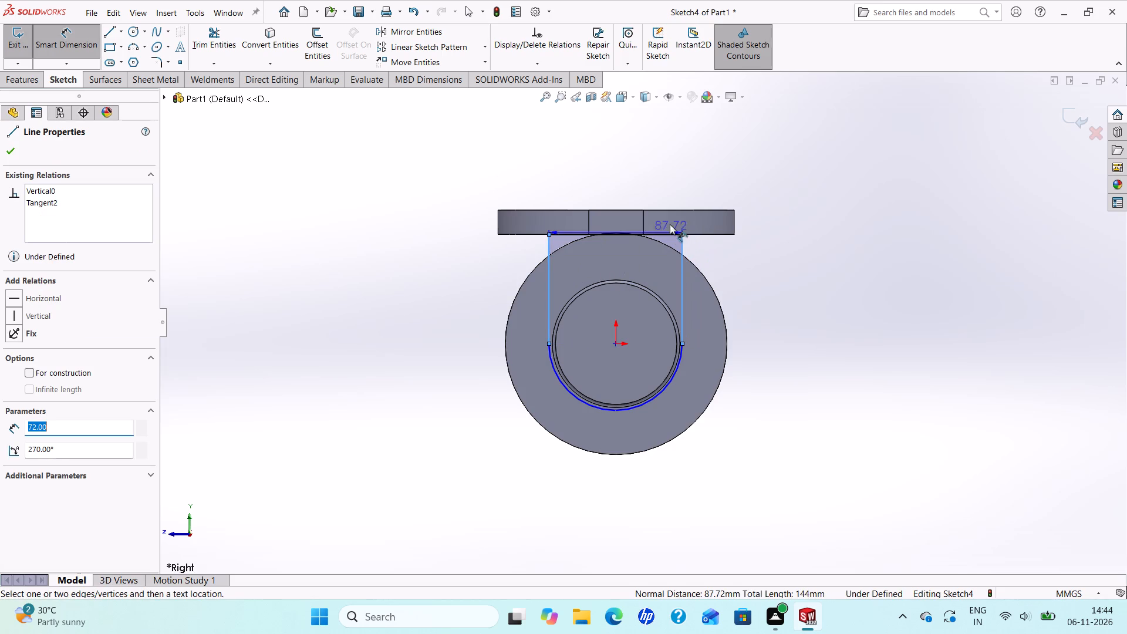
pyautogui.click(652, 181)
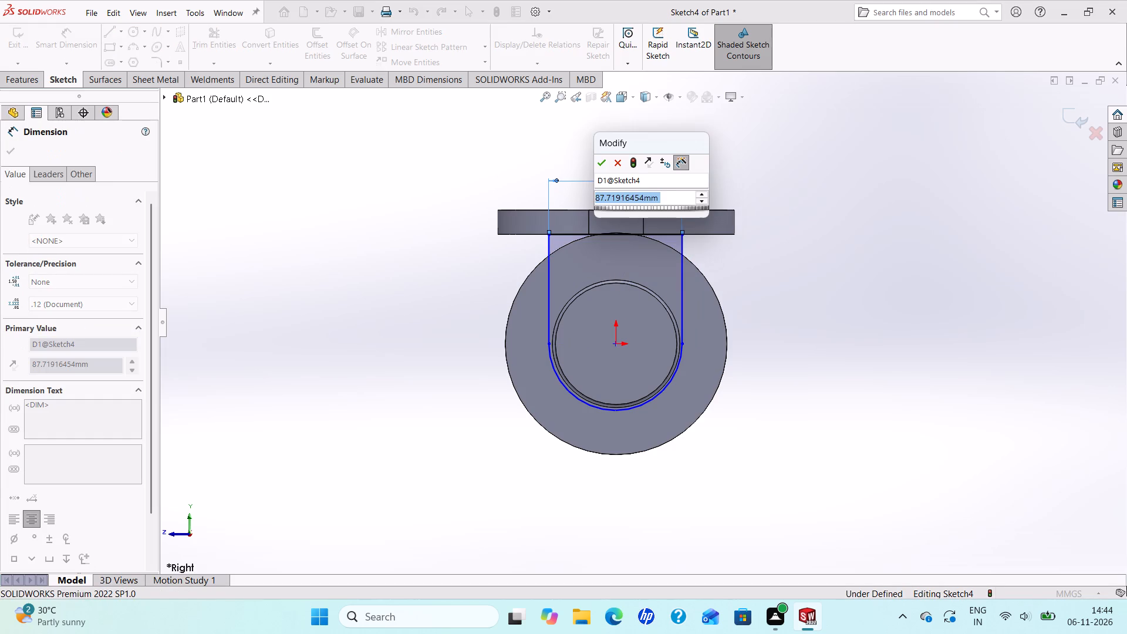
pyautogui.write('92')
pyautogui.press('Return')
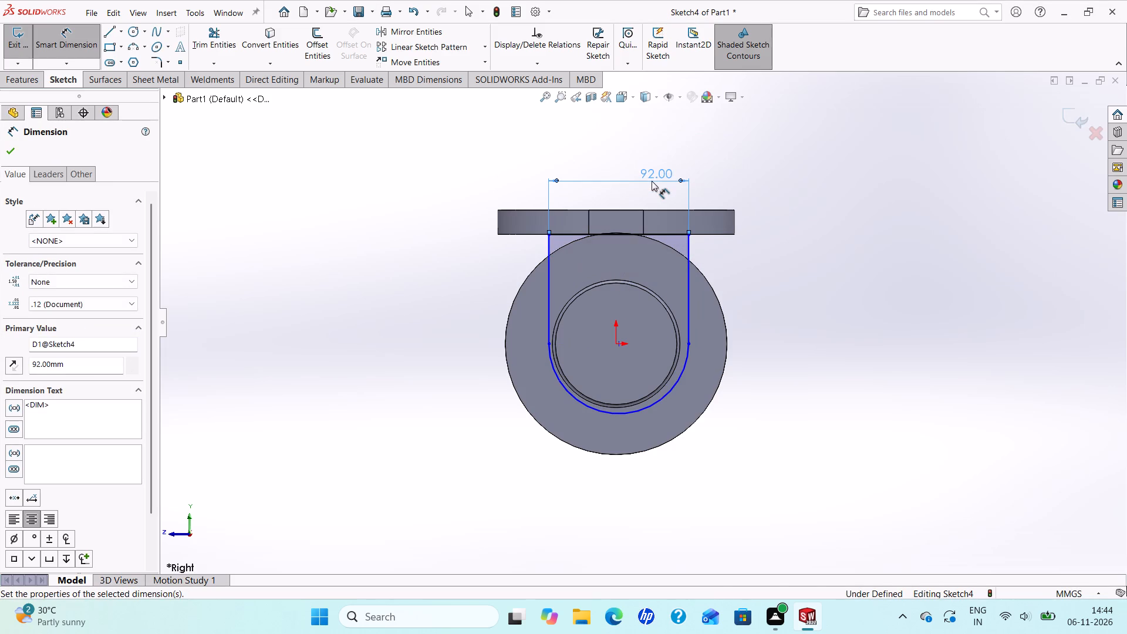
pyautogui.click(4, 150)
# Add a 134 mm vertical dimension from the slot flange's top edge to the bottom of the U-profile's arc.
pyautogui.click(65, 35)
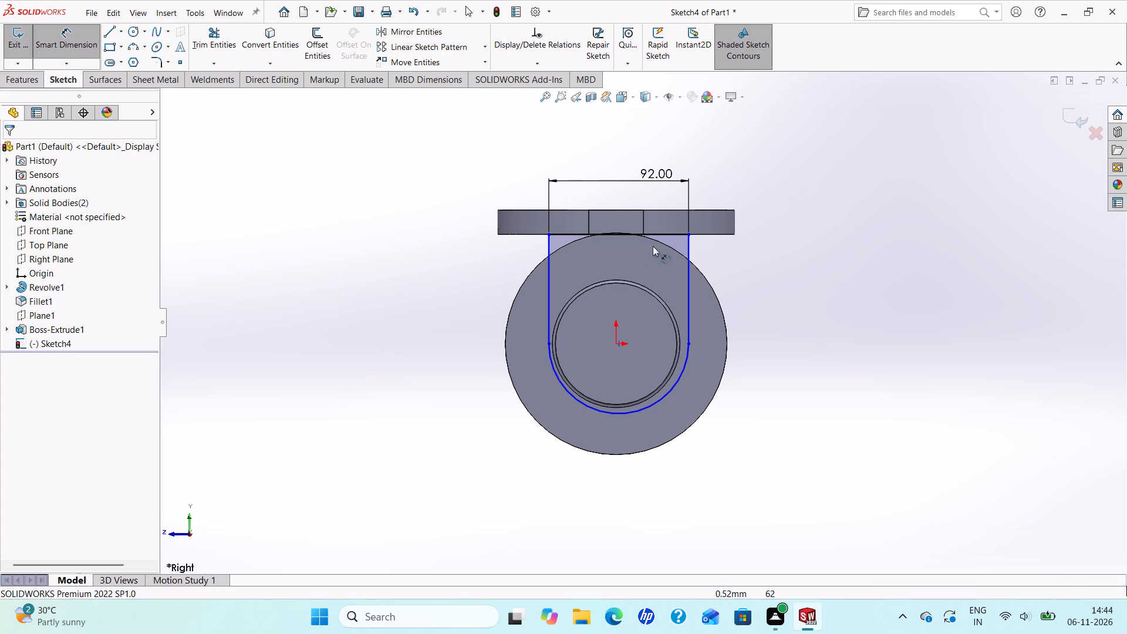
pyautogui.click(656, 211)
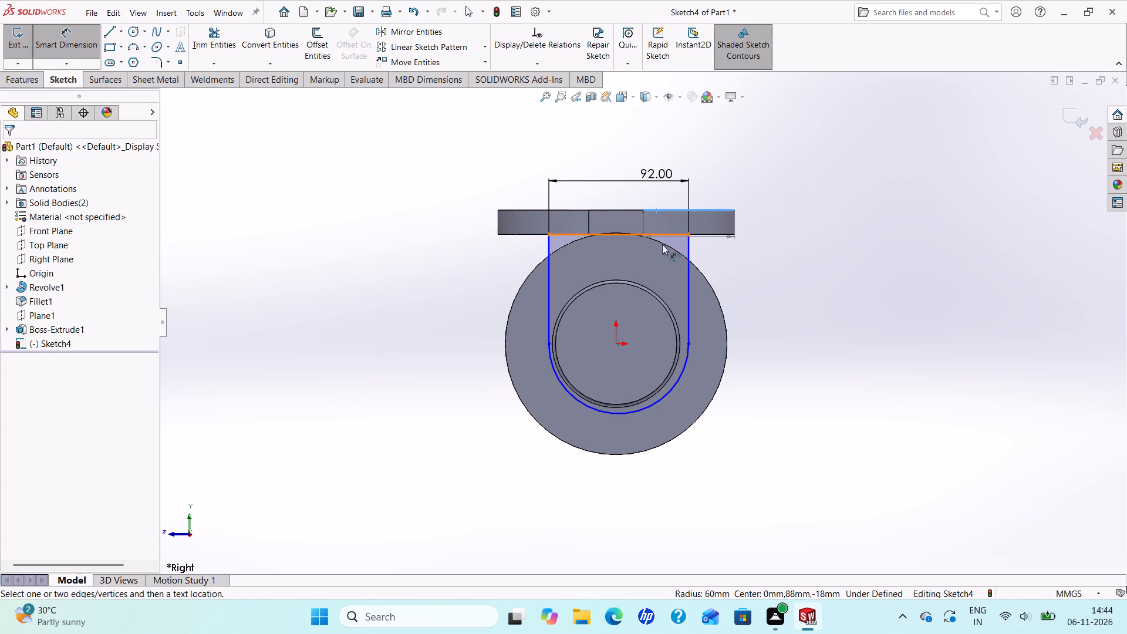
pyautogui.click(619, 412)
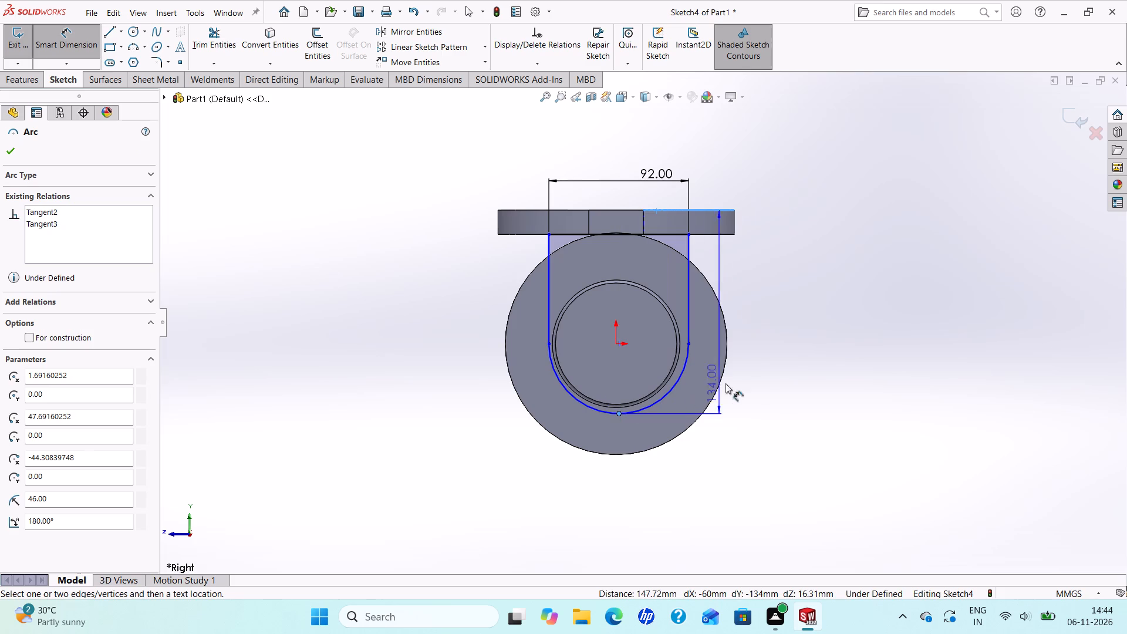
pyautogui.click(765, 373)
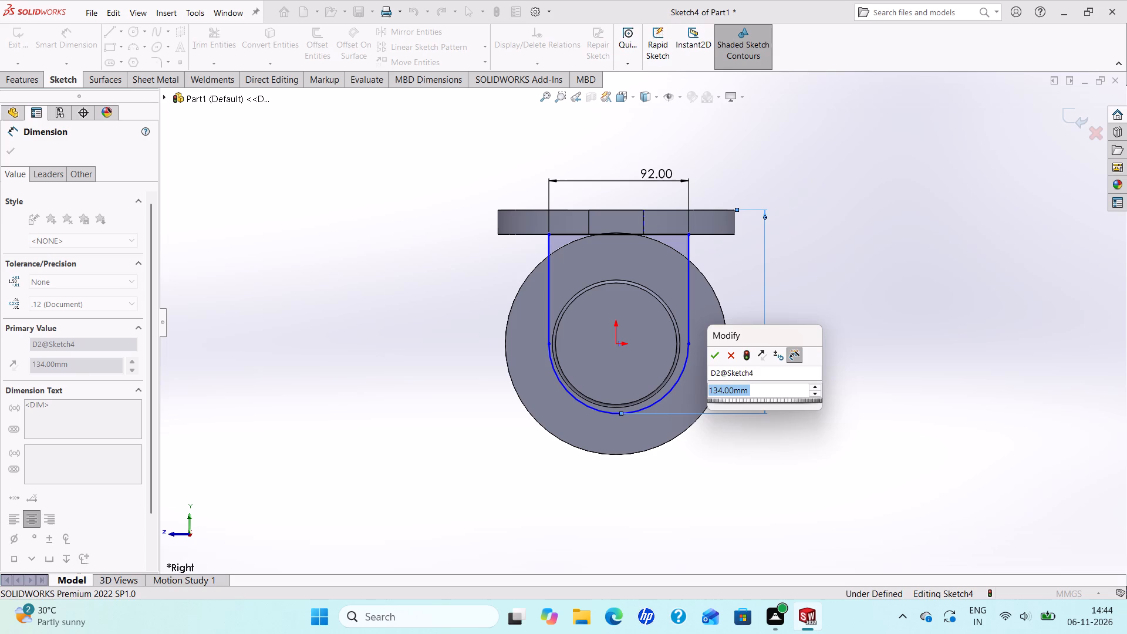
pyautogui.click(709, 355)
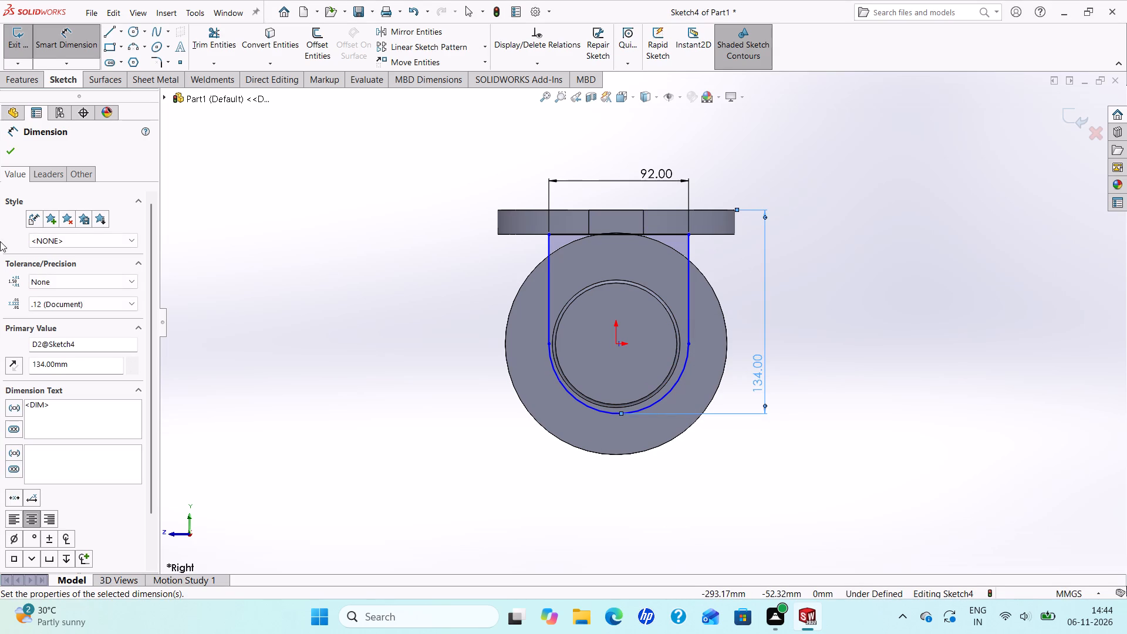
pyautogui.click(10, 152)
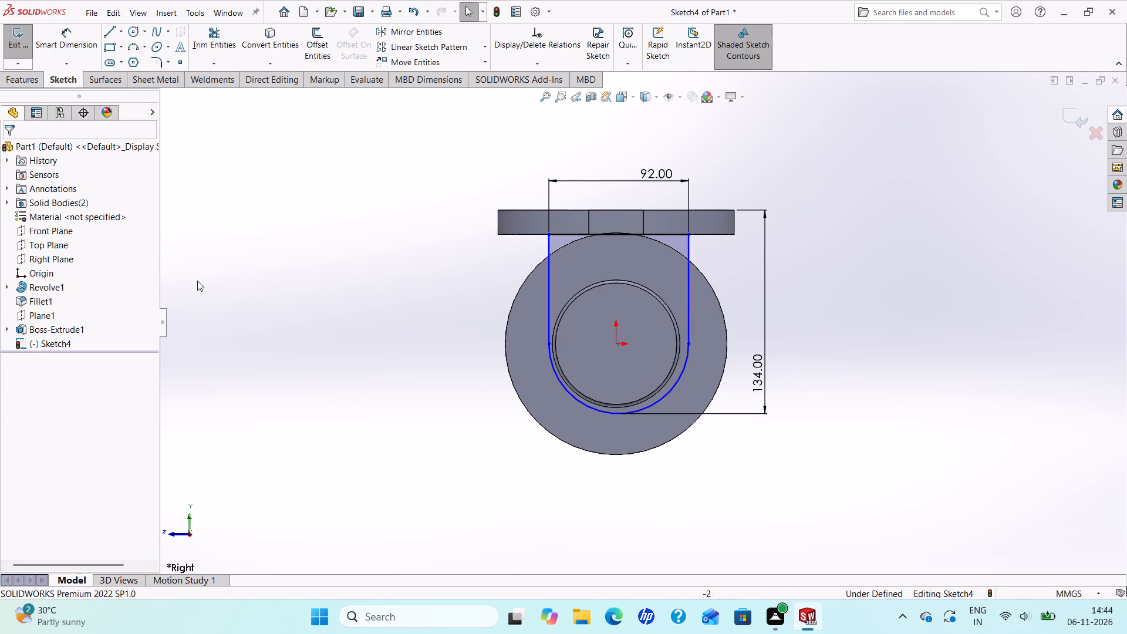
# Make the centre point of the U-profile's bottom arc coincident with the origin.
pyautogui.scroll(-6, 610, 322)
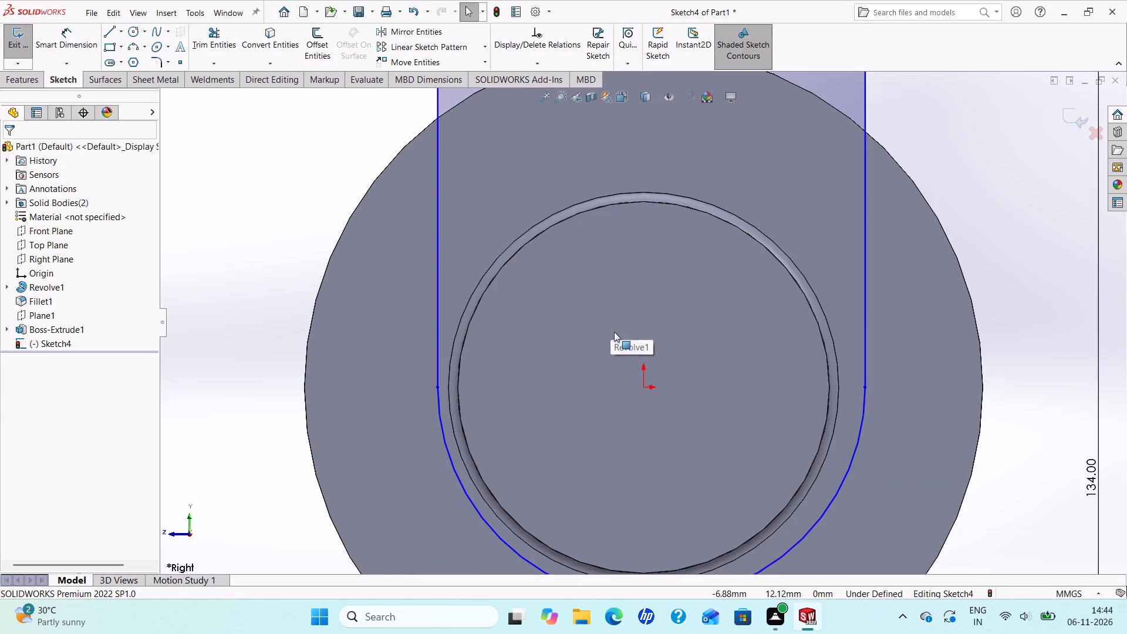
pyautogui.scroll(-3, 629, 366)
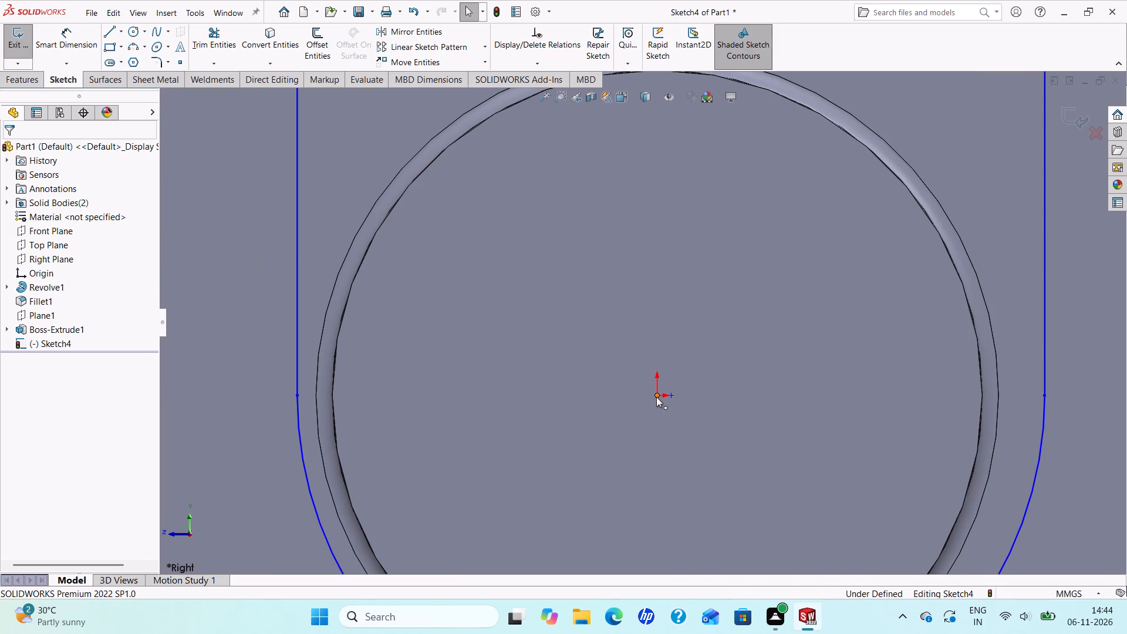
pyautogui.keyDown('ctrl'); pyautogui.click(656, 397); pyautogui.keyUp('ctrl')
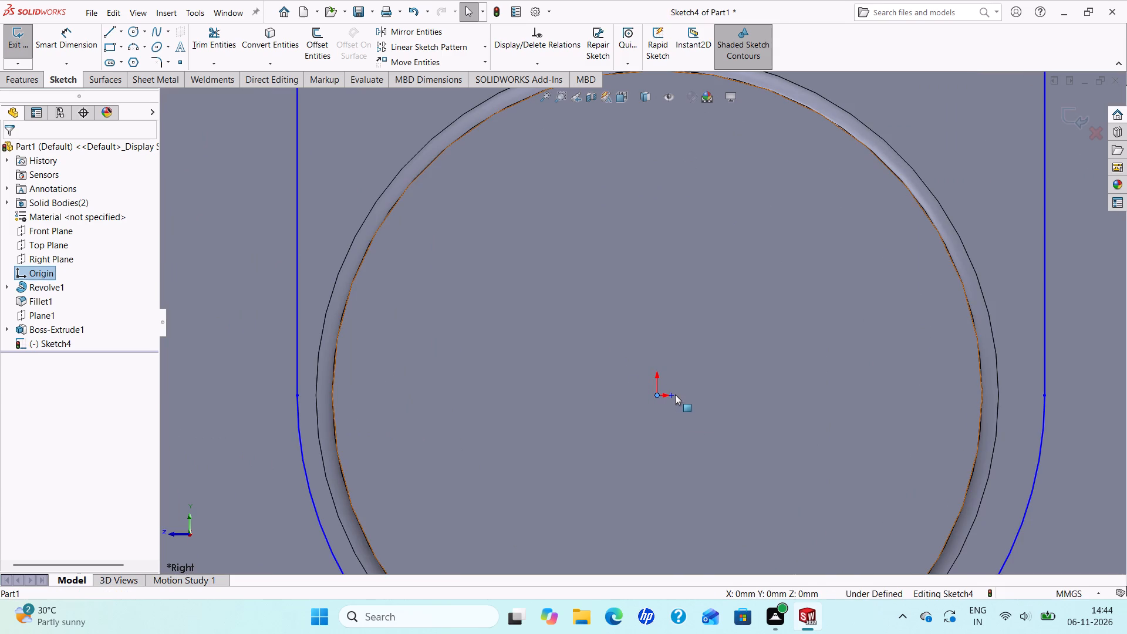
pyautogui.keyDown('ctrl'); pyautogui.click(670, 396); pyautogui.keyUp('ctrl')
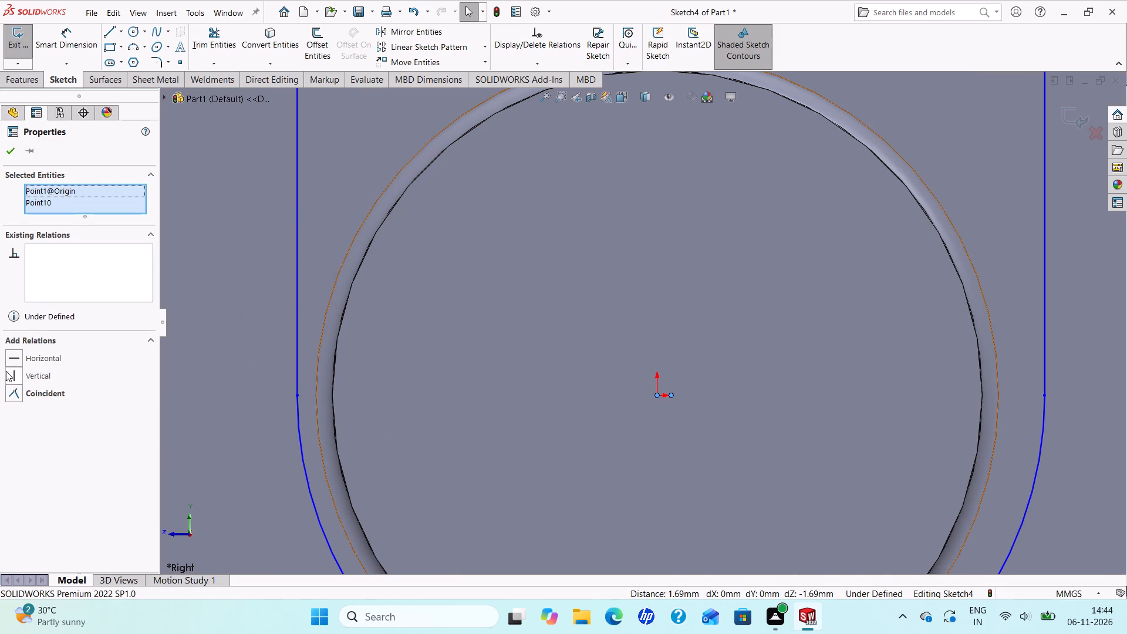
pyautogui.click(11, 395)
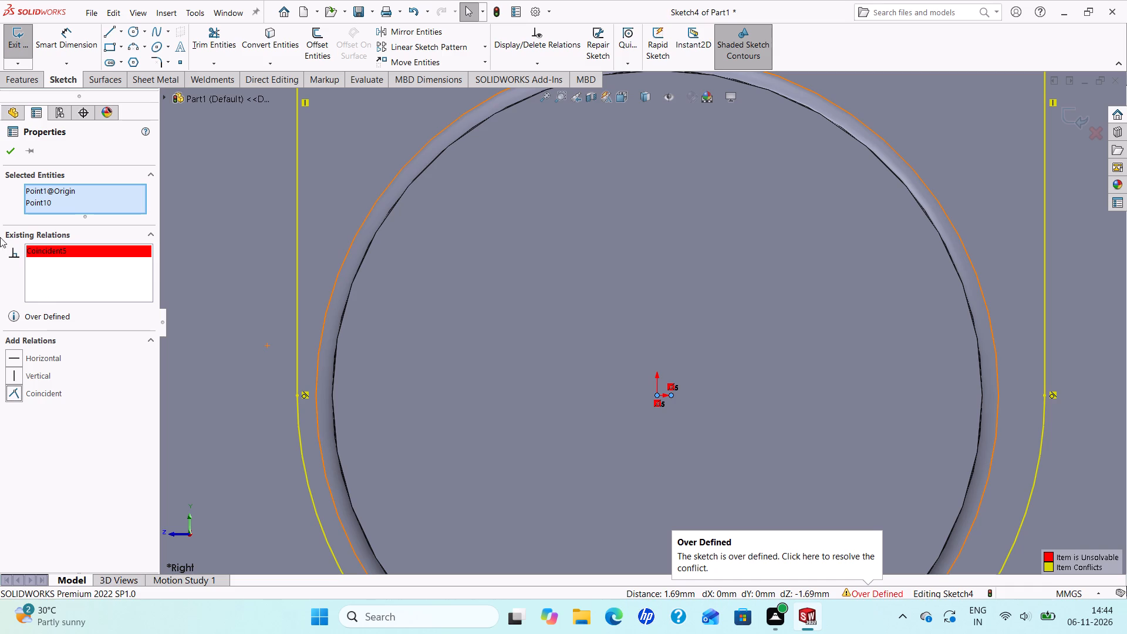
pyautogui.click(8, 153)
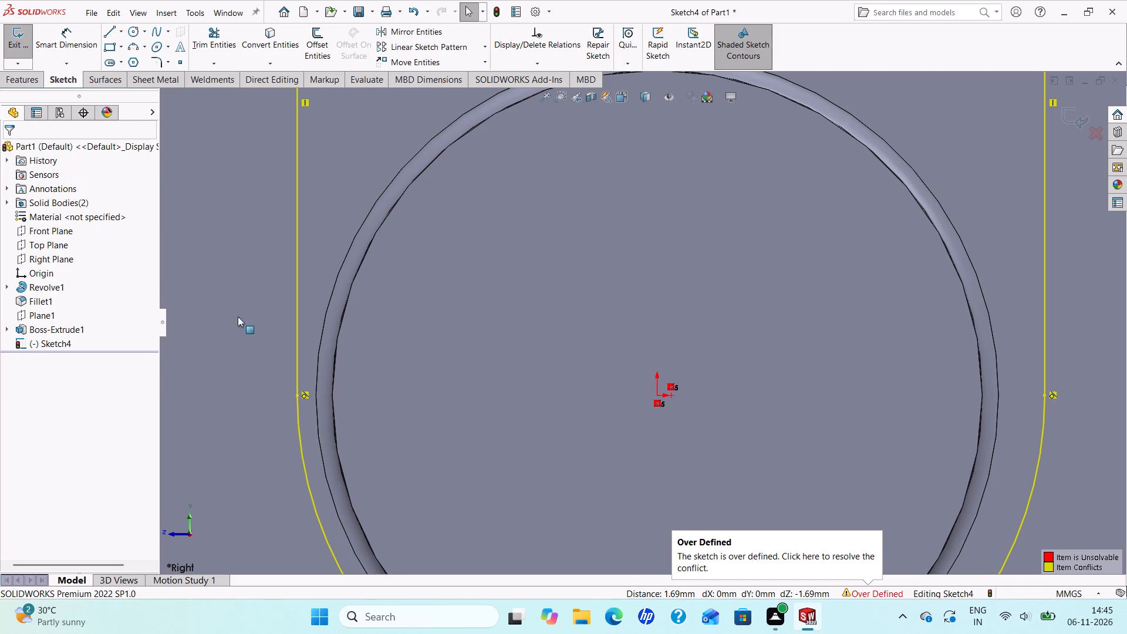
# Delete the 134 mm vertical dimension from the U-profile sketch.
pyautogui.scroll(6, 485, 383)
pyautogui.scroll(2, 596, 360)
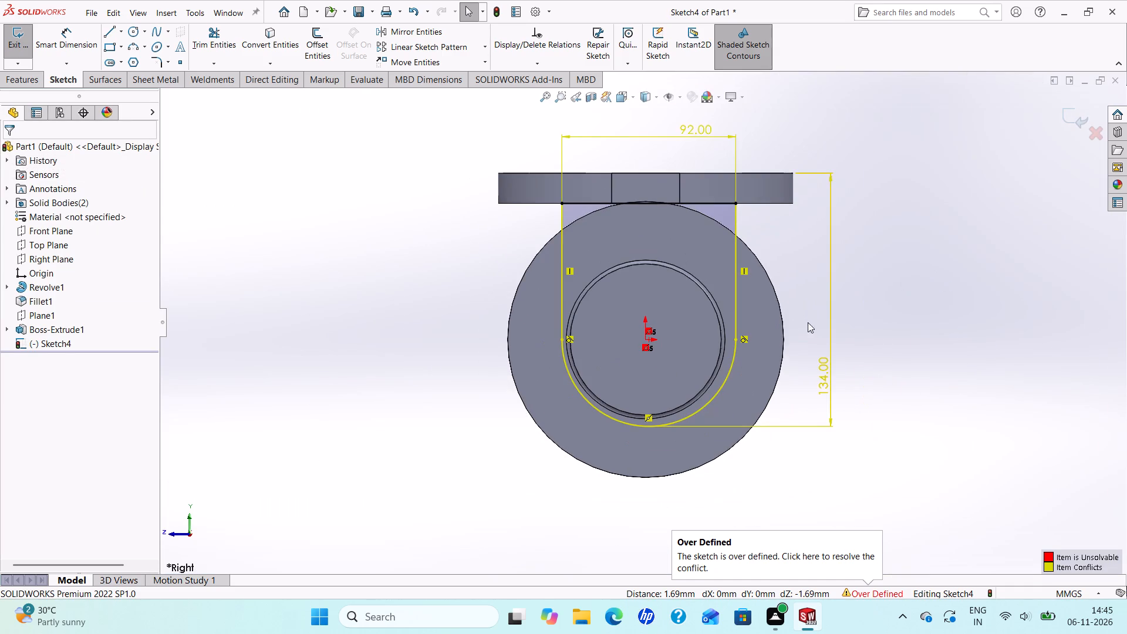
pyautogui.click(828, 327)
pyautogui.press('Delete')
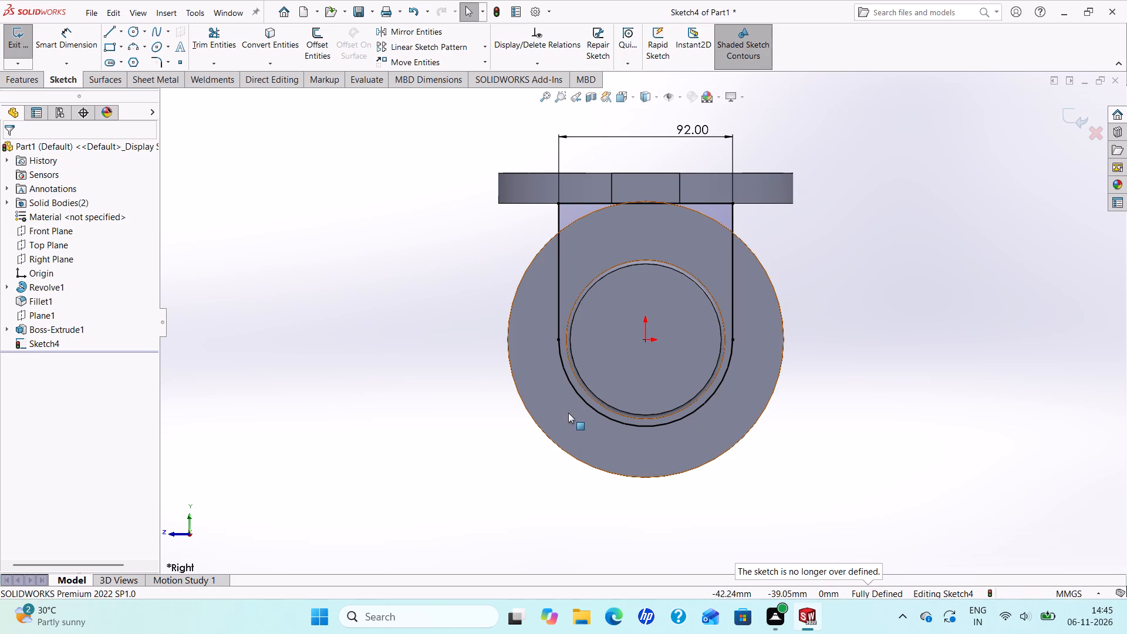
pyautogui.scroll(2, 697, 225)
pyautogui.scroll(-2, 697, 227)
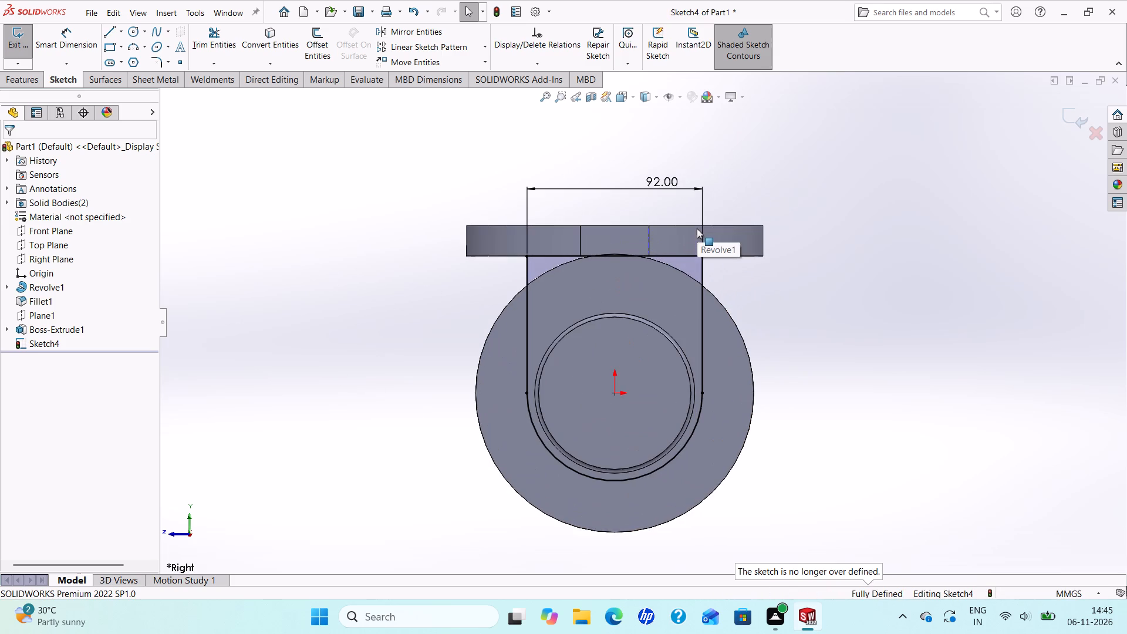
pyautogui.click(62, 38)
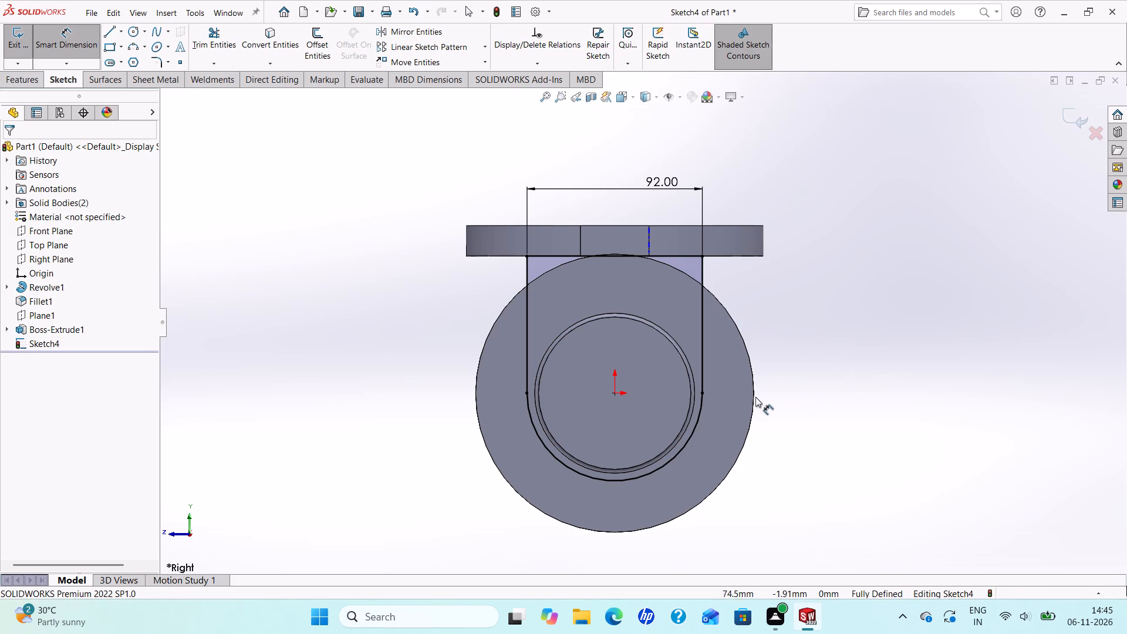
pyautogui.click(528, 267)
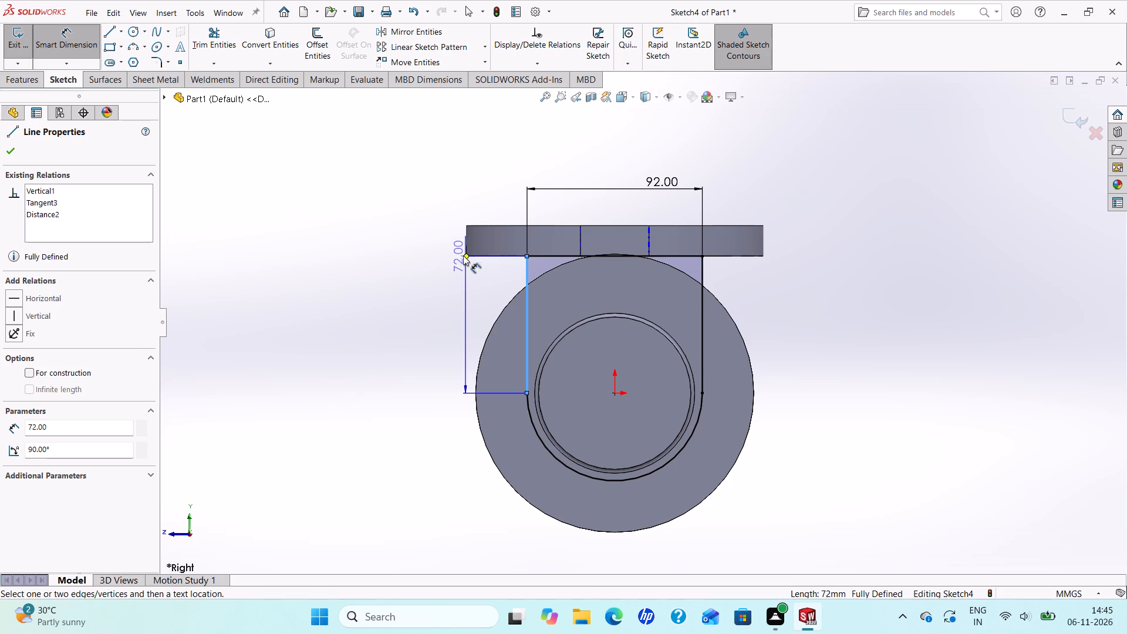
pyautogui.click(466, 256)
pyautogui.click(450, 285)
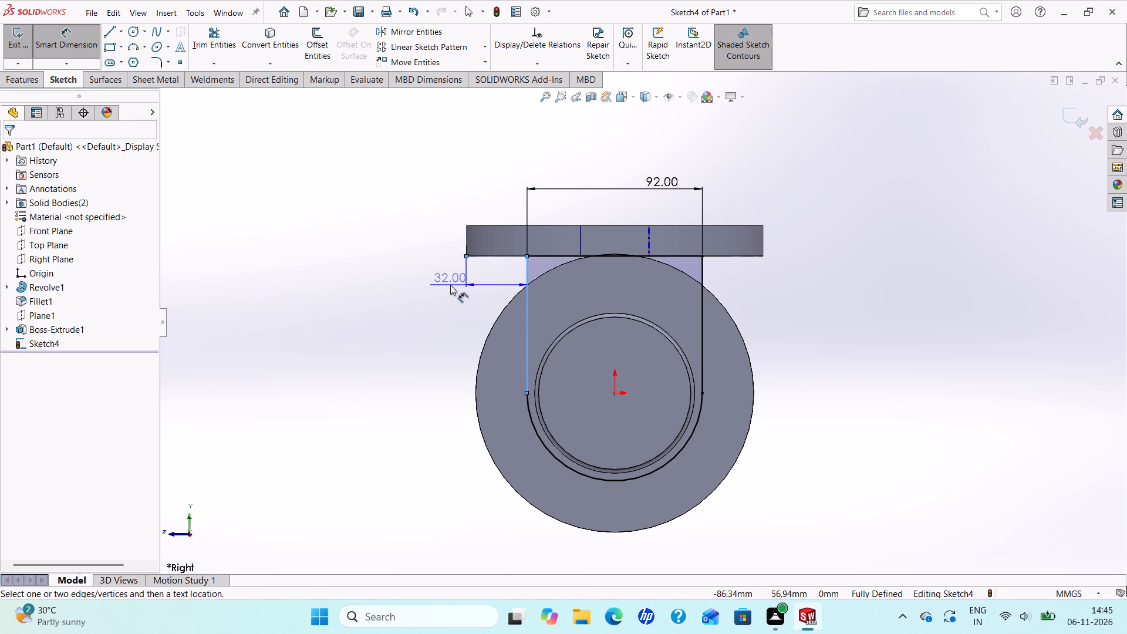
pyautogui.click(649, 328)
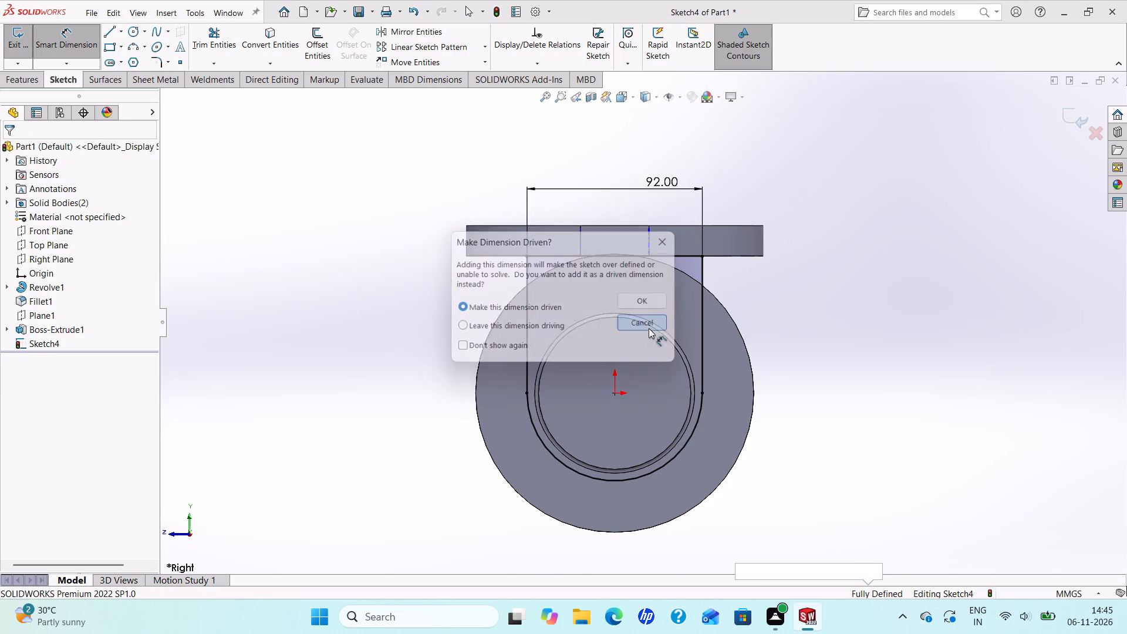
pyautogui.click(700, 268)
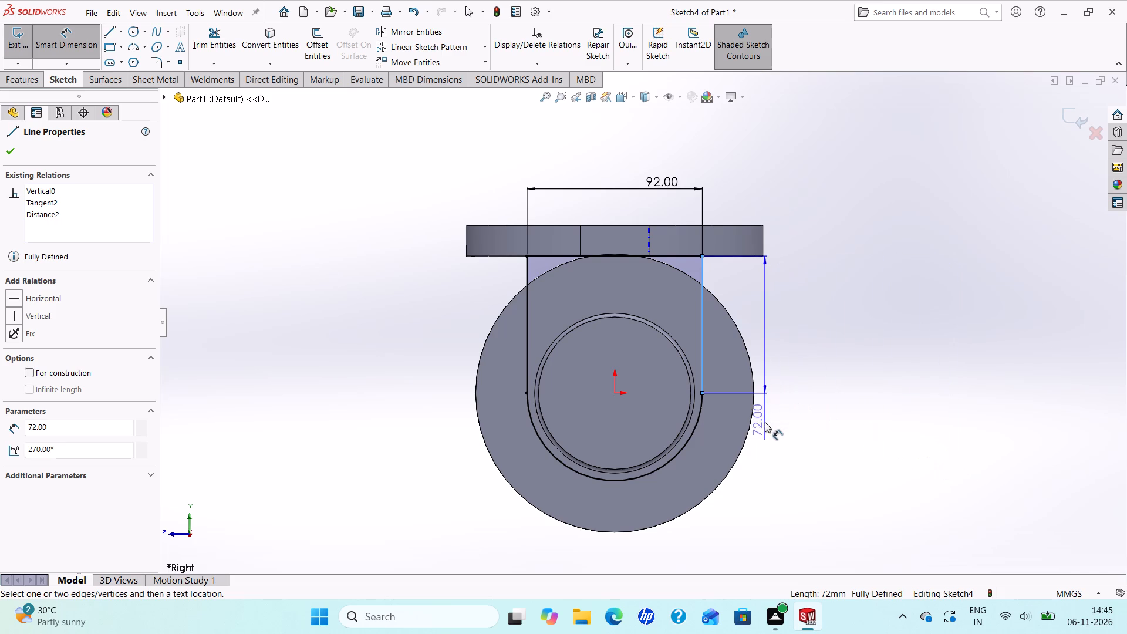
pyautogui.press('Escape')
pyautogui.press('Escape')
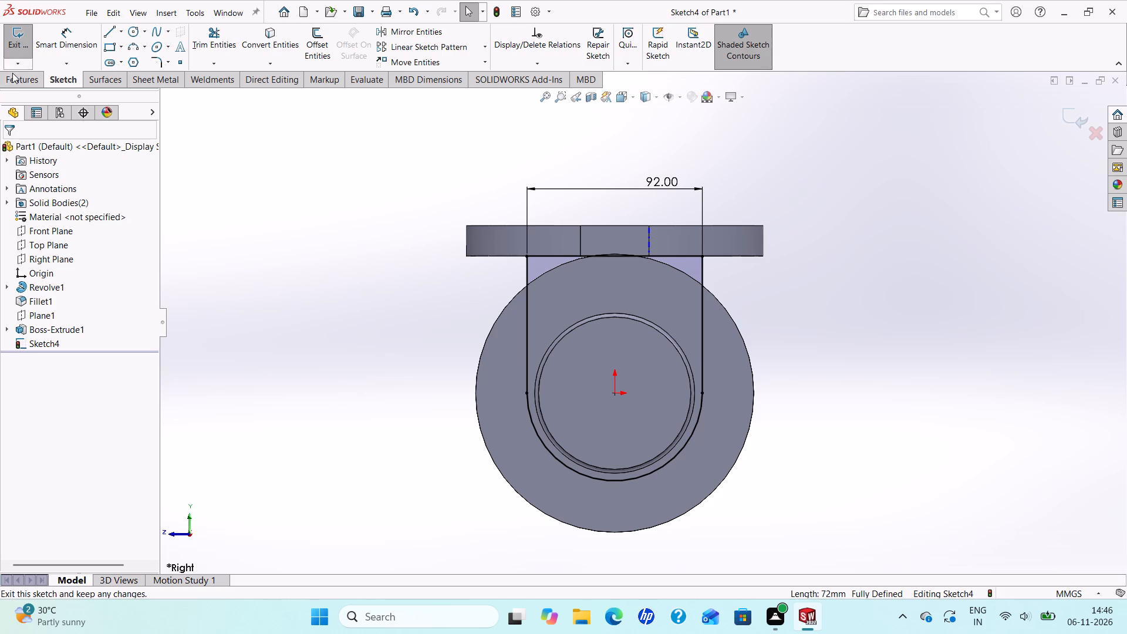
# Extrude the U-profile as a boss 72 mm deep with a Mid Plane end condition, merging the result with the existing bodies.
pyautogui.click(18, 77)
pyautogui.click(27, 31)
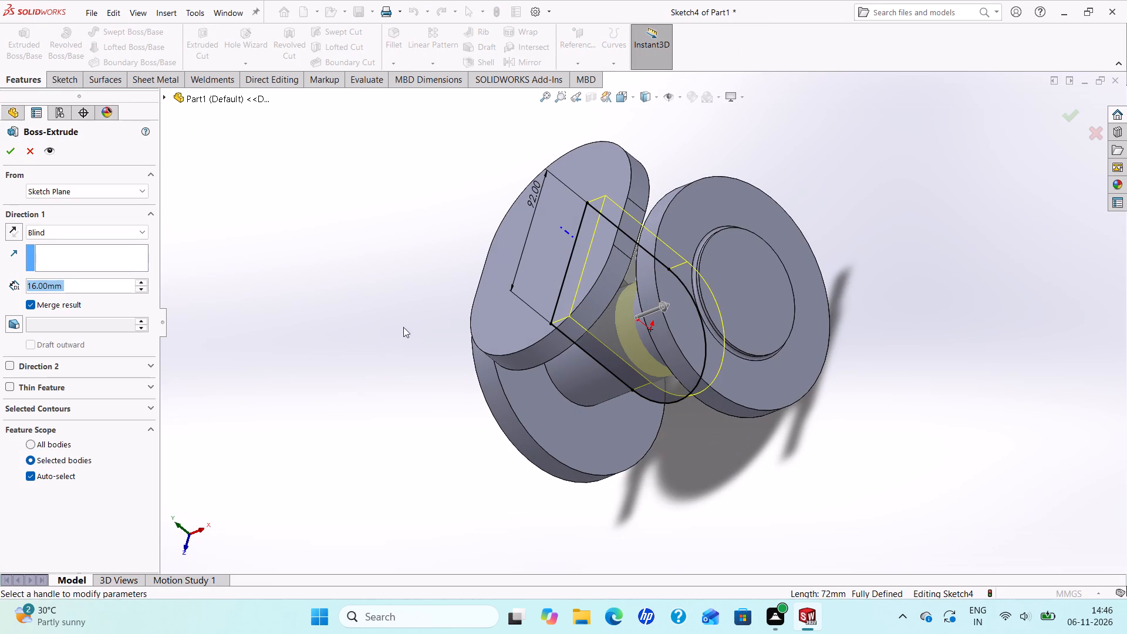
pyautogui.click(147, 226)
pyautogui.click(96, 310)
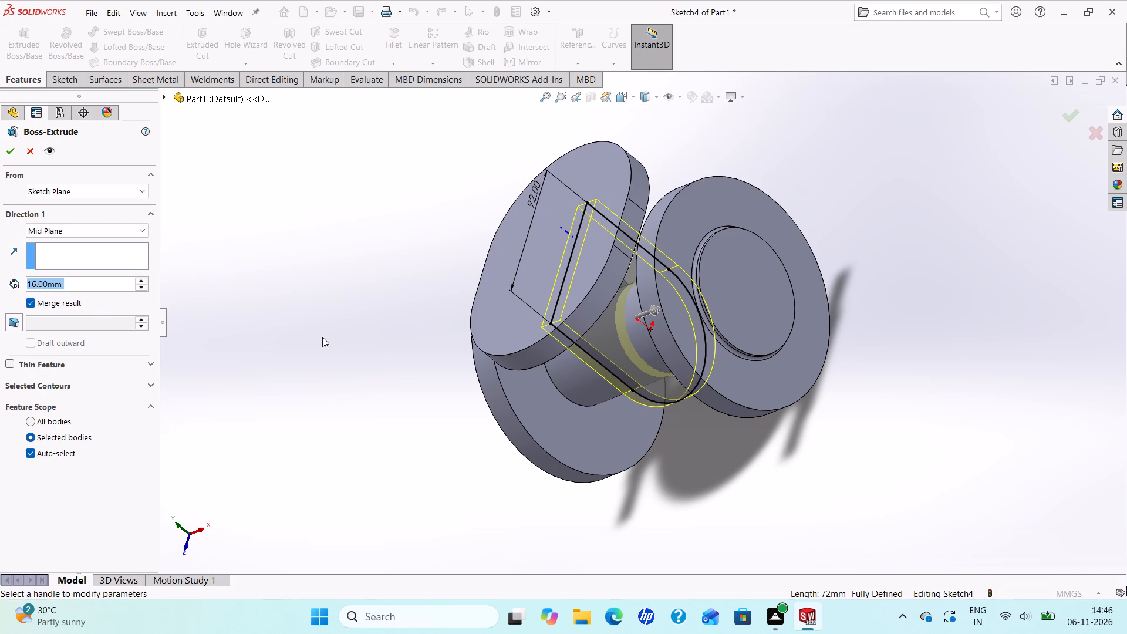
pyautogui.moveTo(404, 324); pyautogui.dragTo(439, 198, button='middle')
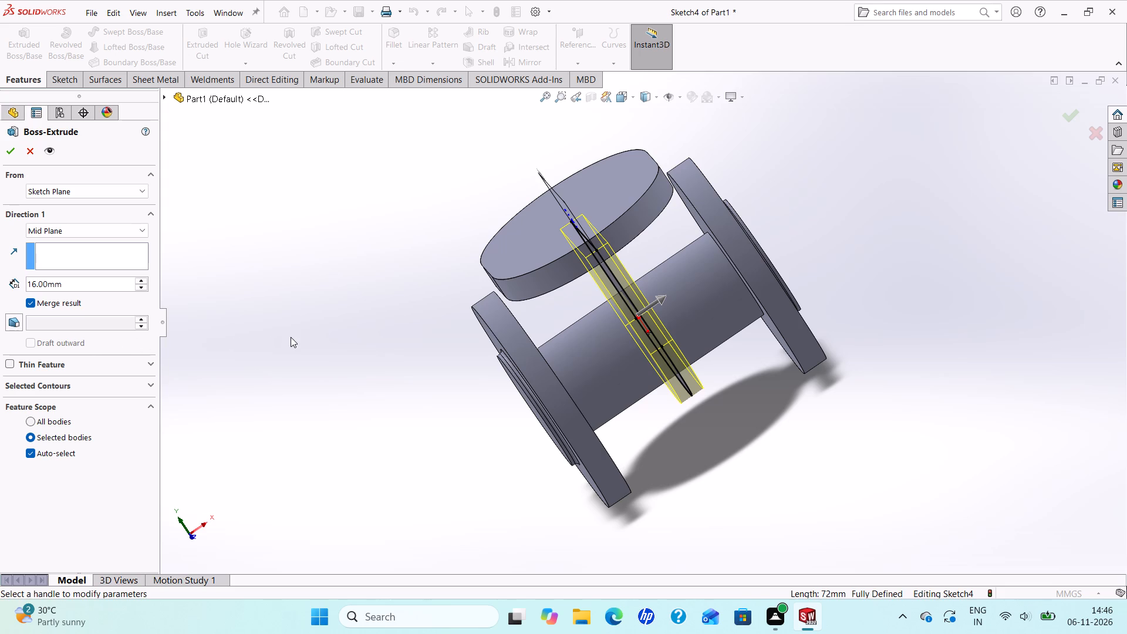
pyautogui.click(72, 281)
pyautogui.moveTo(72, 281); pyautogui.dragTo(0, 278)
pyautogui.write('72')
pyautogui.press('Return')
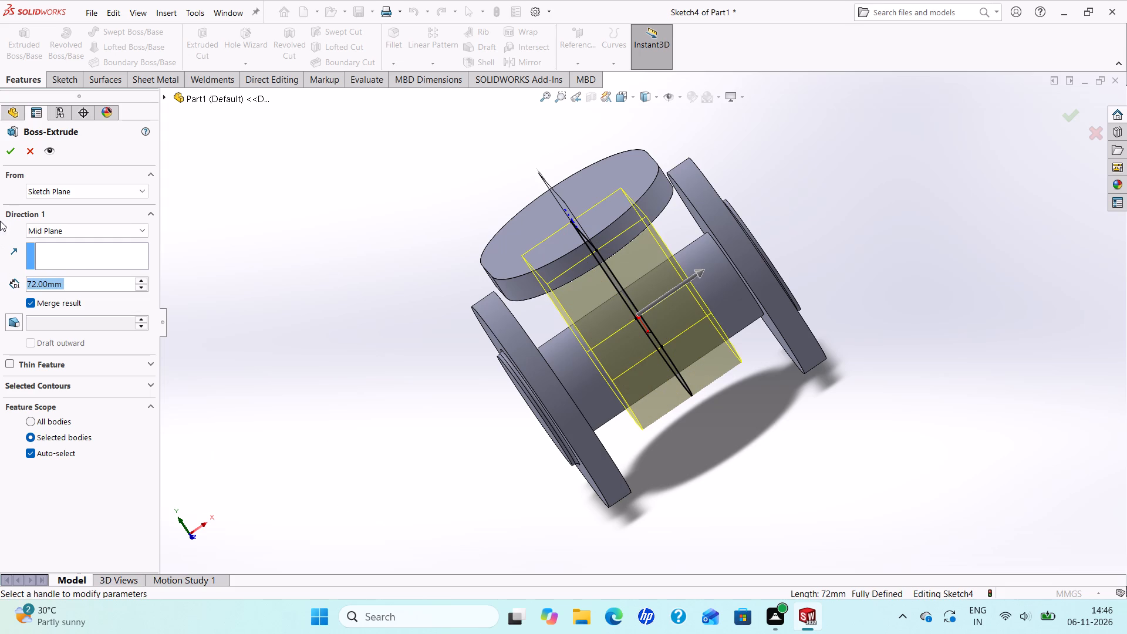
pyautogui.click(10, 151)
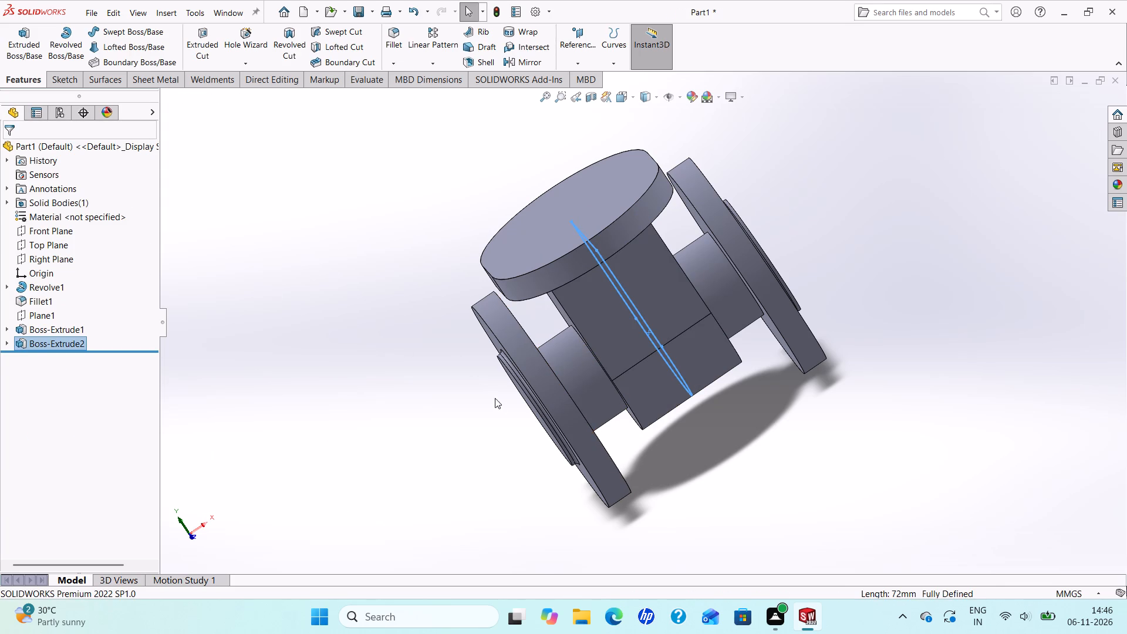
pyautogui.press('Escape')
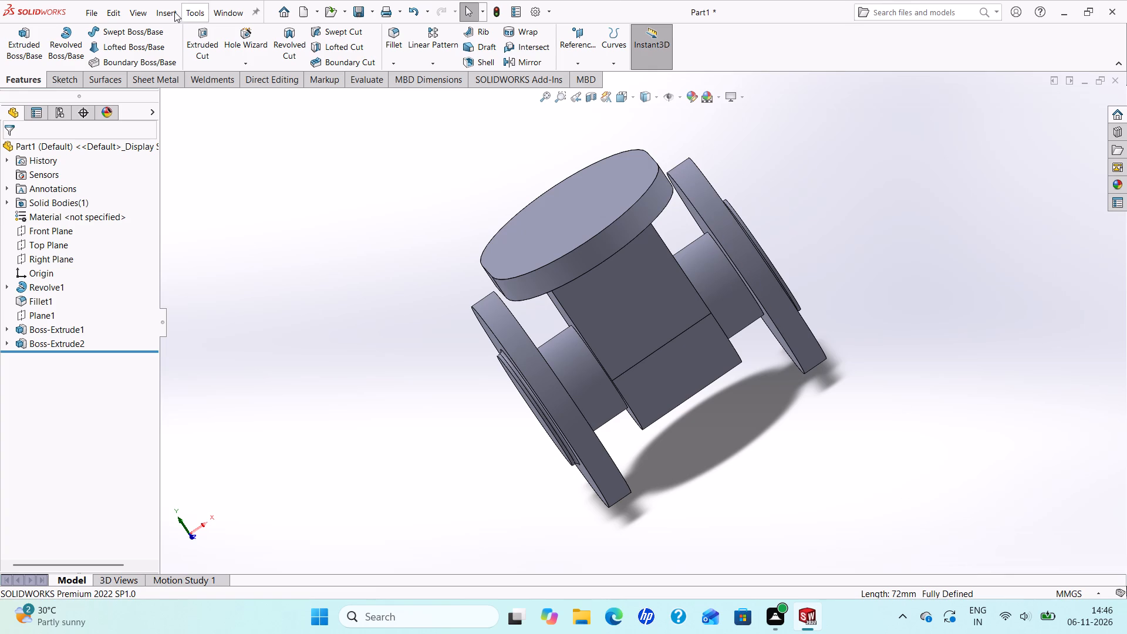
# Fillet both long U-shaped side edges of the central body with an 18 mm symmetric radius and tangent propagation.
pyautogui.click(386, 32)
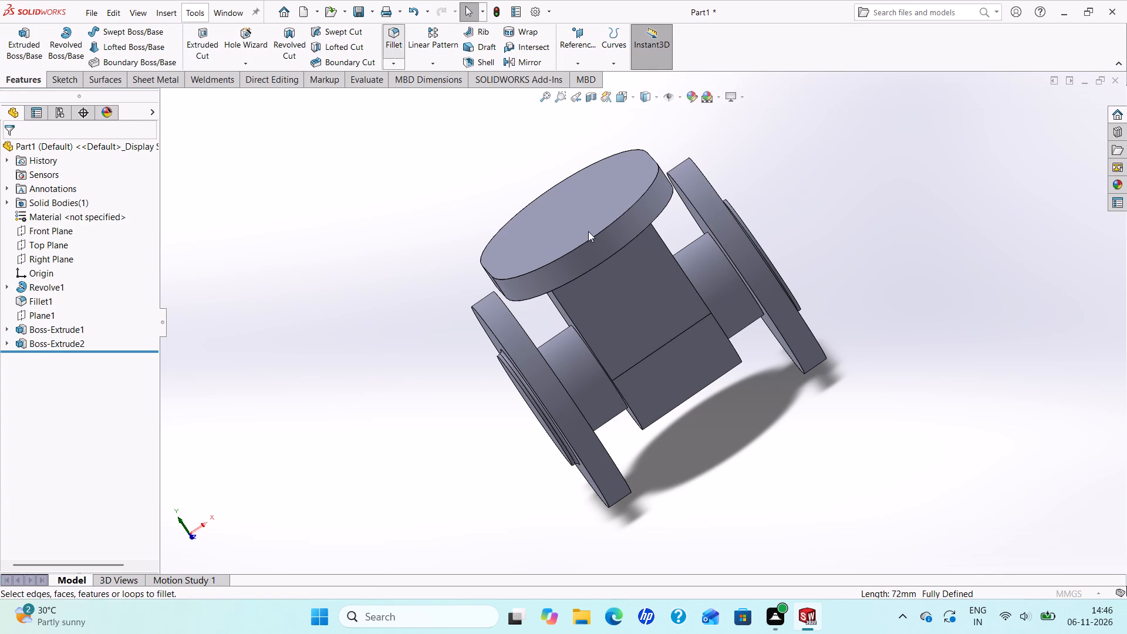
pyautogui.scroll(-3, 681, 255)
pyautogui.moveTo(652, 269); pyautogui.dragTo(630, 263, button='middle')
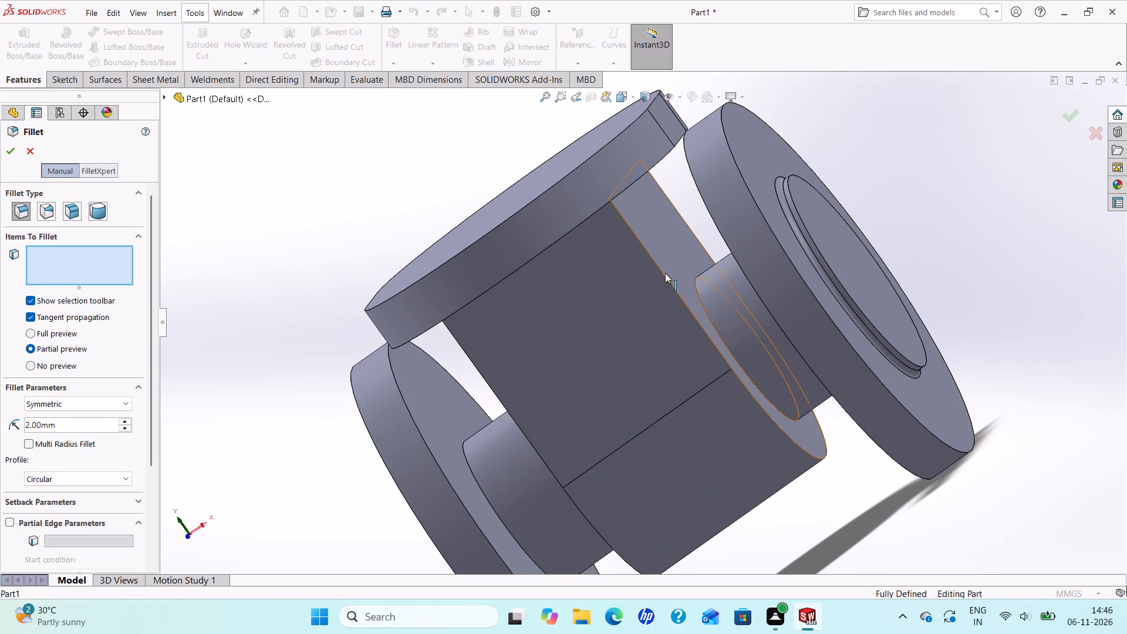
pyautogui.click(659, 271)
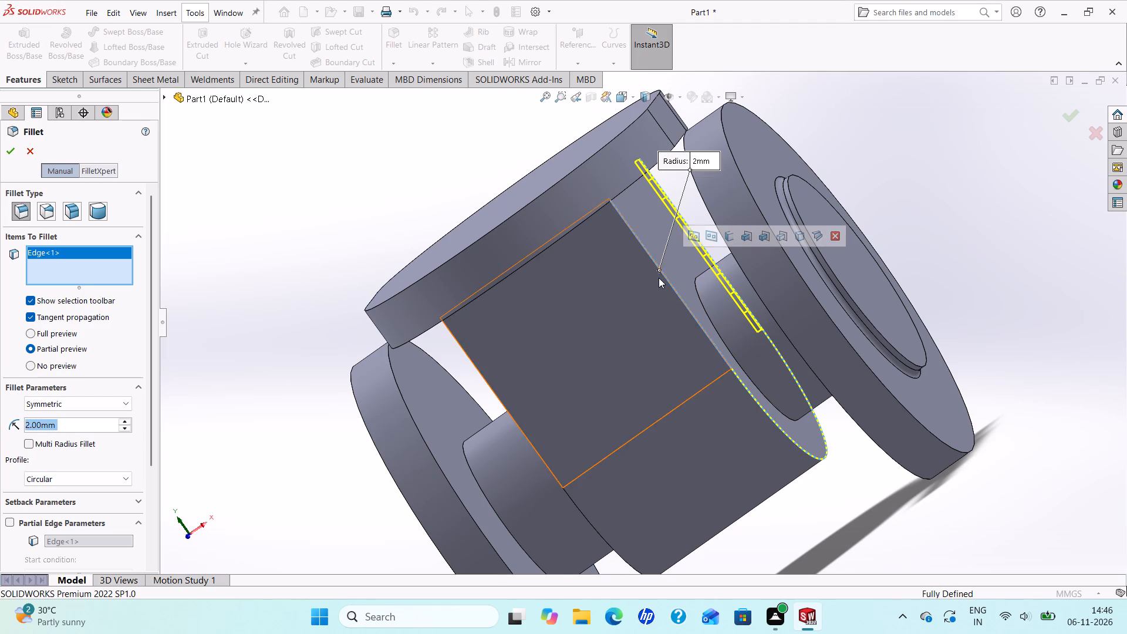
pyautogui.scroll(2, 659, 278)
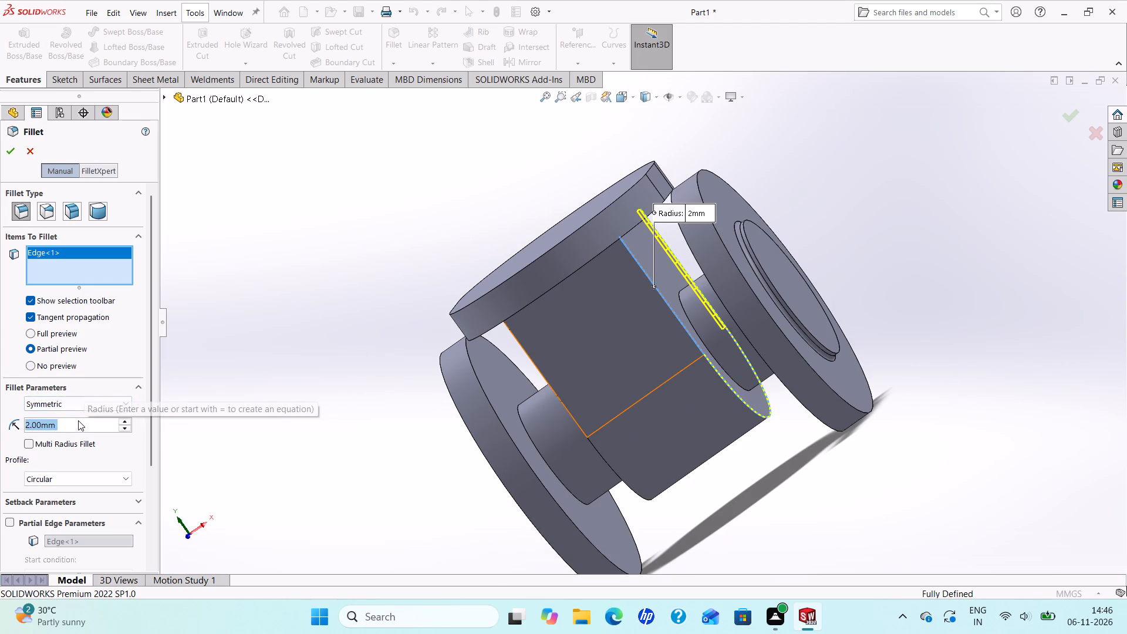
pyautogui.write('18')
pyautogui.press('Return')
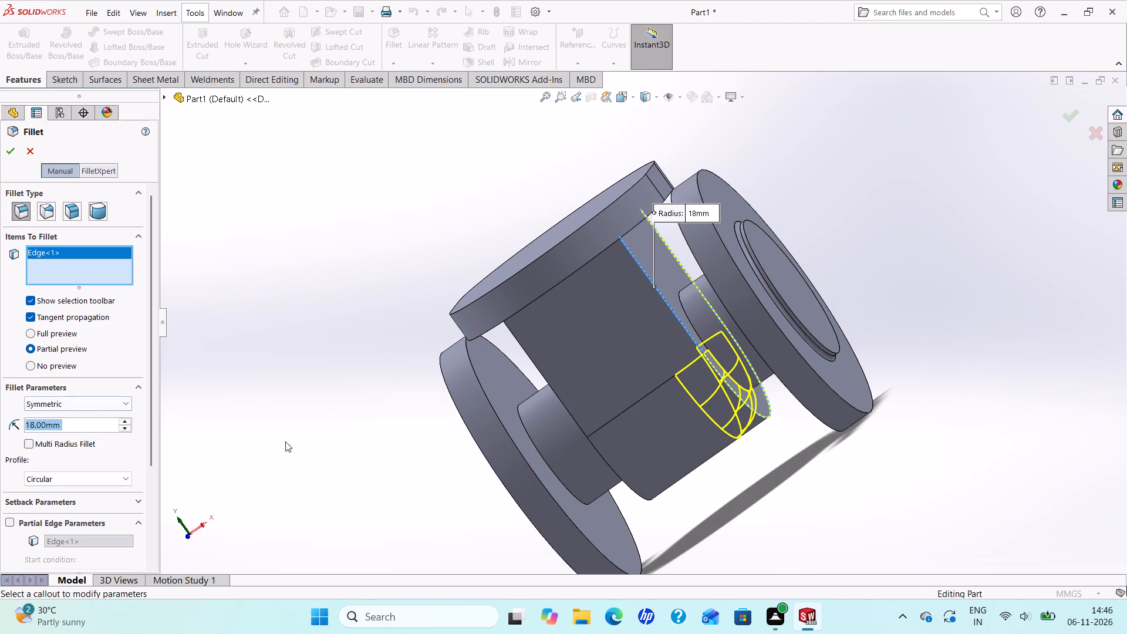
pyautogui.moveTo(487, 419); pyautogui.dragTo(497, 418, button='middle')
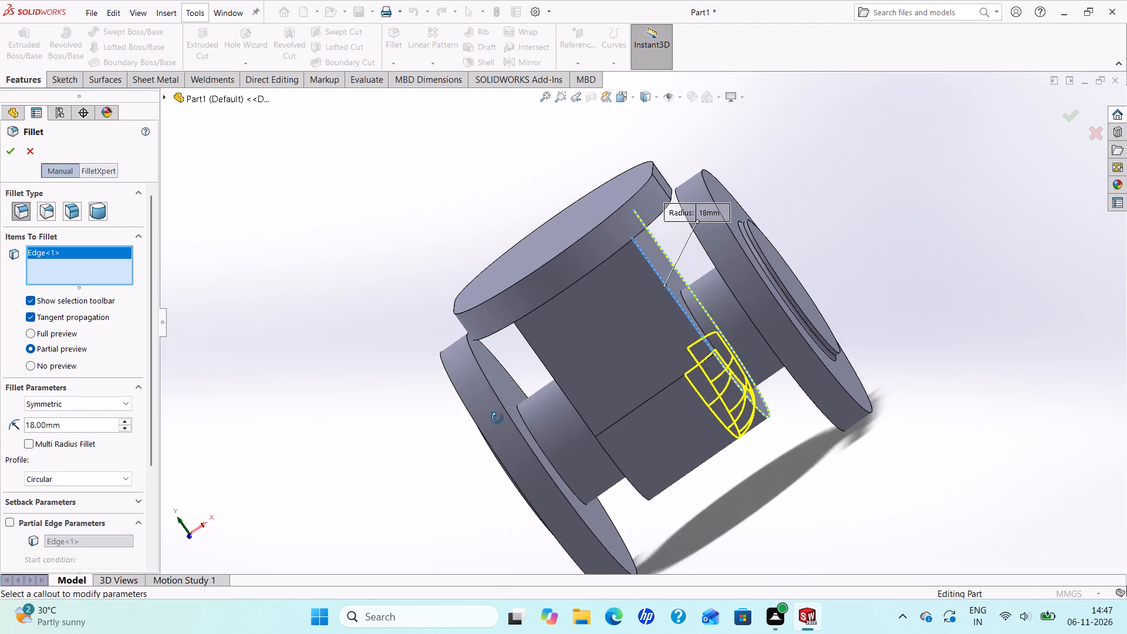
pyautogui.moveTo(497, 418); pyautogui.dragTo(521, 424, button='middle')
pyautogui.click(581, 363)
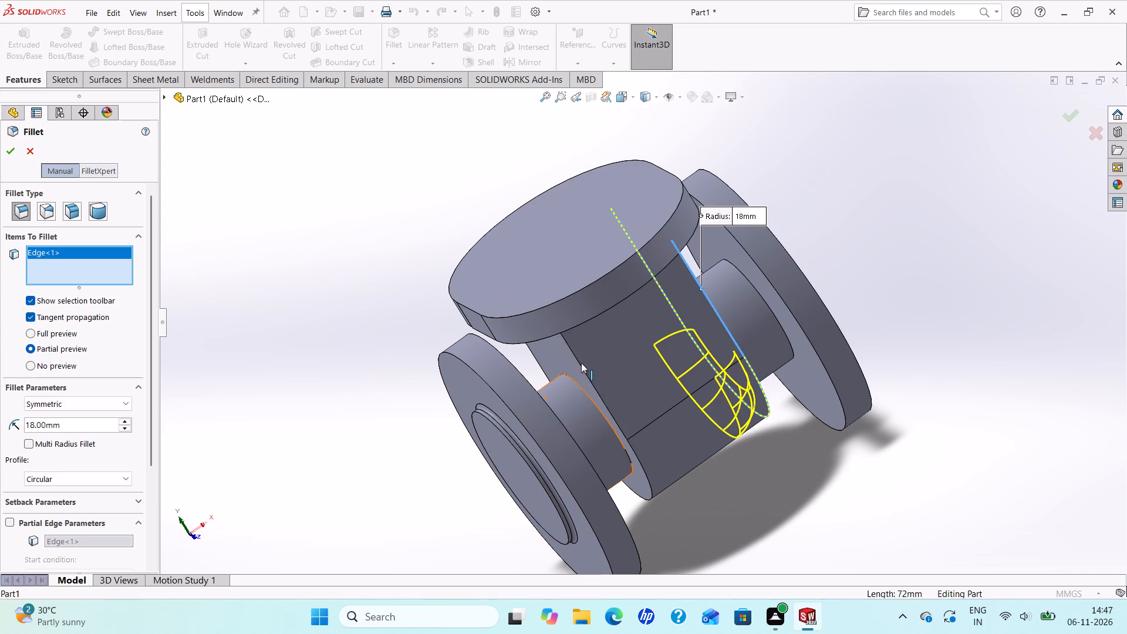
pyautogui.click(6, 149)
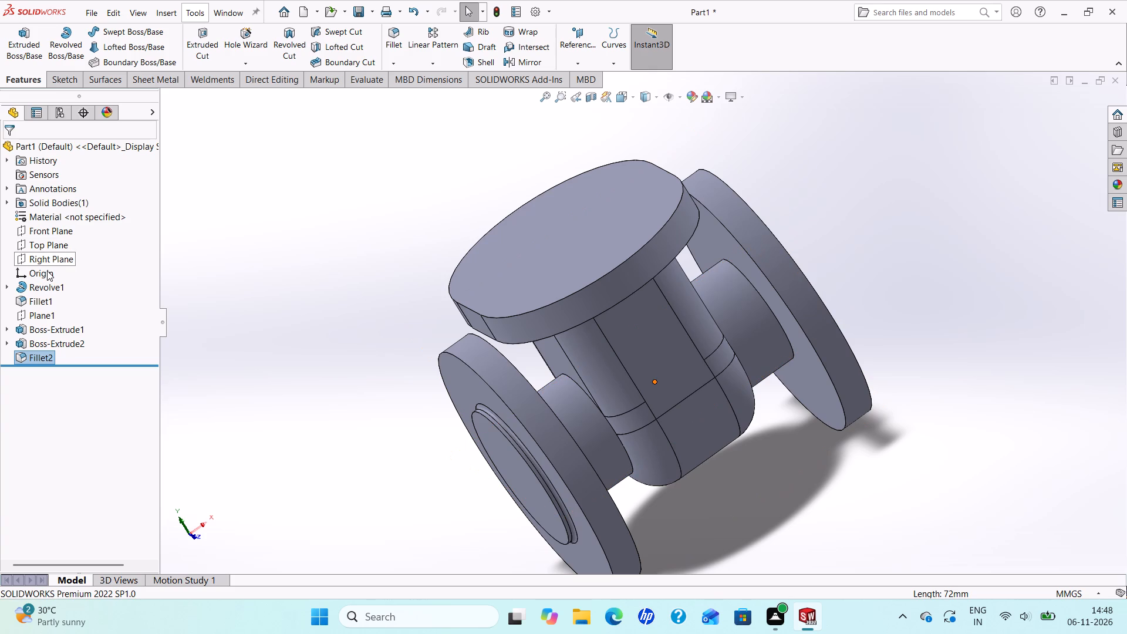
# Create a reference plane offset 116 mm from the Front Plane.
pyautogui.click(37, 234)
pyautogui.moveTo(325, 299); pyautogui.dragTo(315, 292, button='middle')
pyautogui.scroll(2, 316, 293)
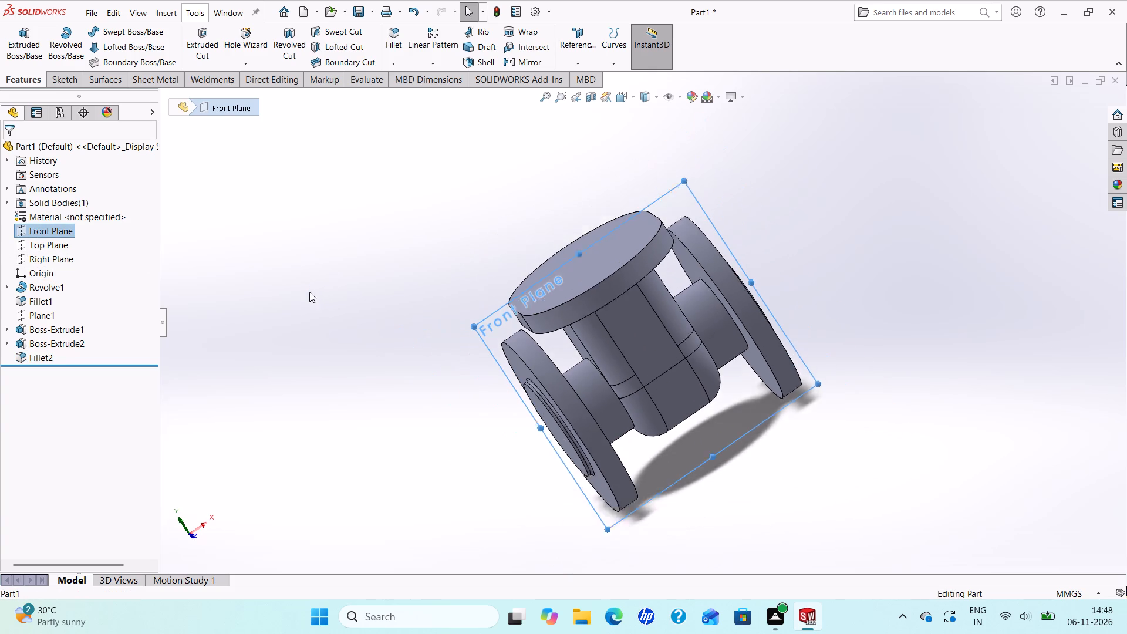
pyautogui.scroll(1, 309, 292)
pyautogui.click(573, 63)
pyautogui.click(576, 76)
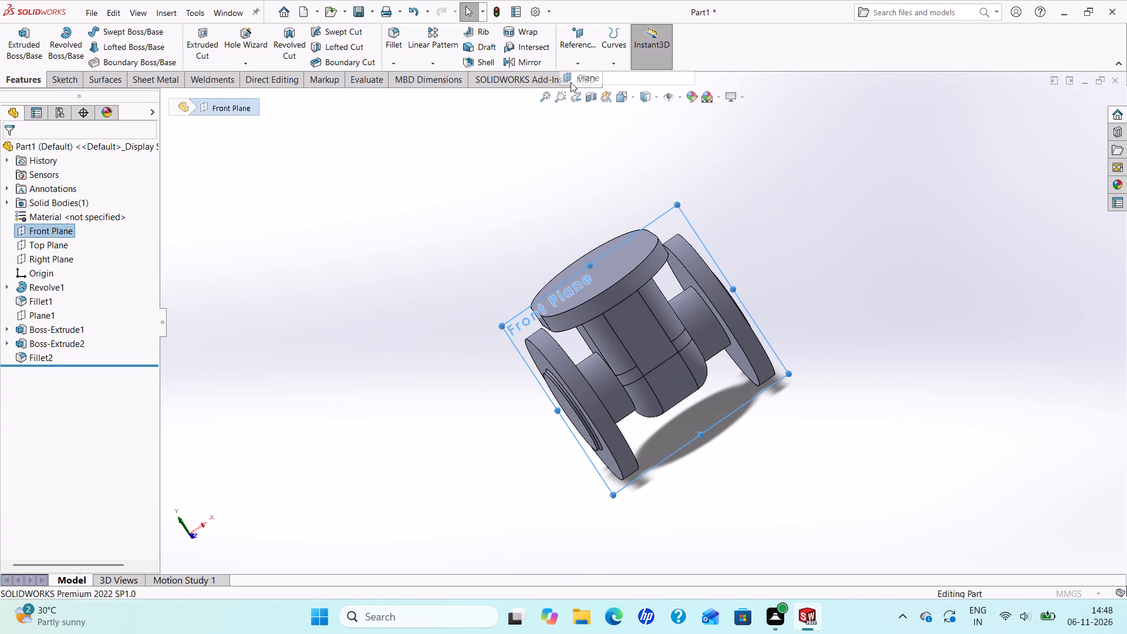
pyautogui.write('116')
pyautogui.press('Return')
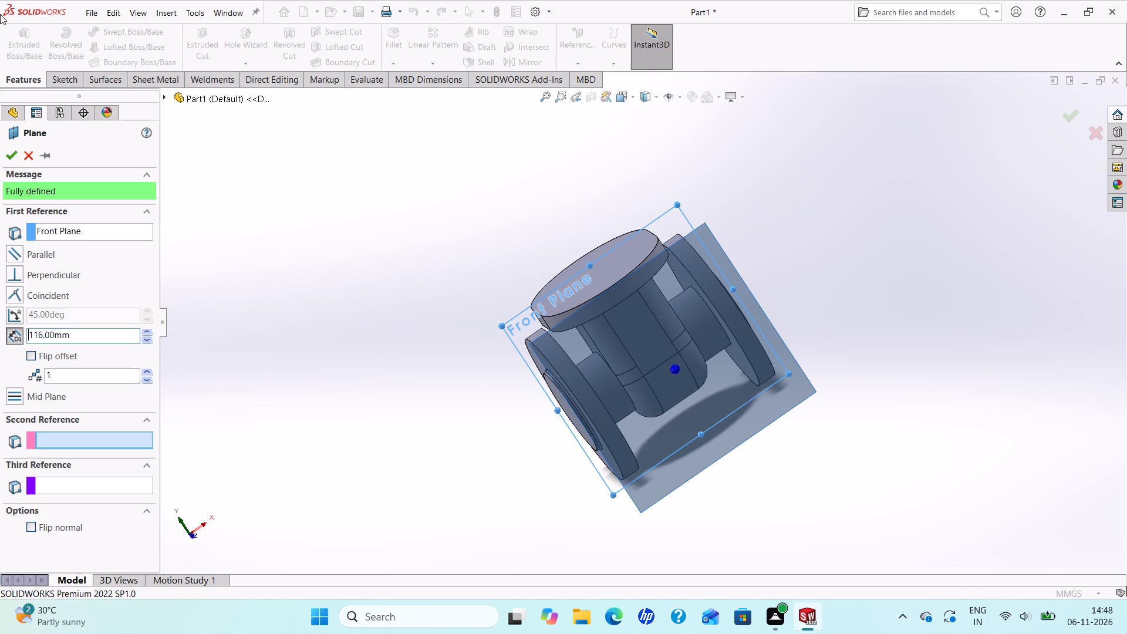
pyautogui.click(8, 154)
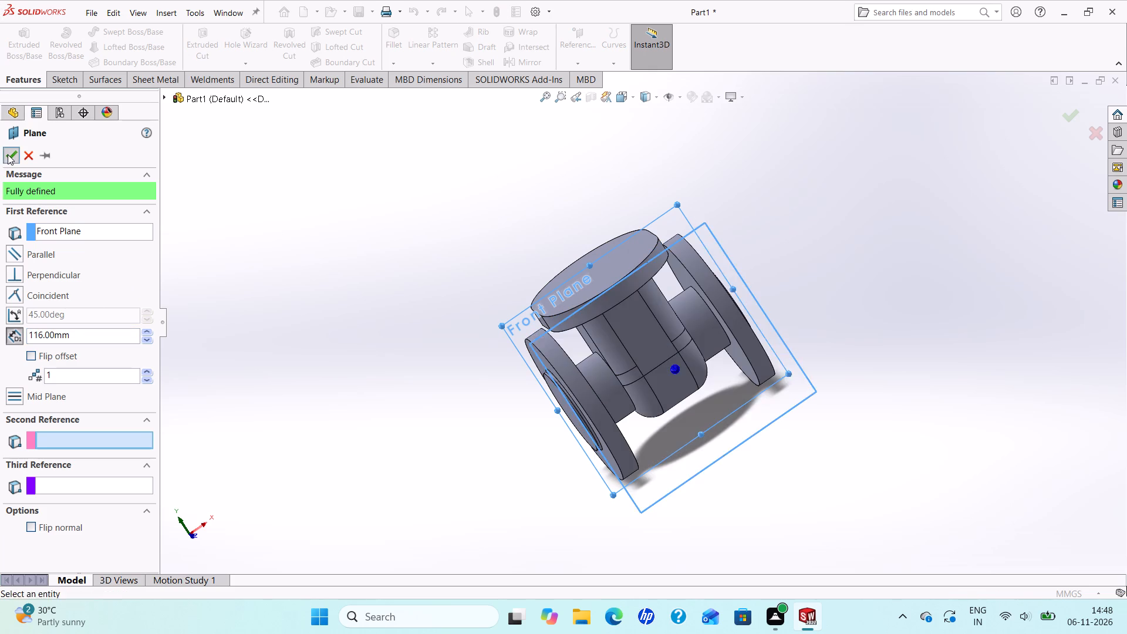
# Start a new sketch on the reference plane offset in front of the body.
pyautogui.moveTo(347, 339); pyautogui.dragTo(383, 380, button='middle')
pyautogui.scroll(2, 383, 380)
pyautogui.click(694, 373)
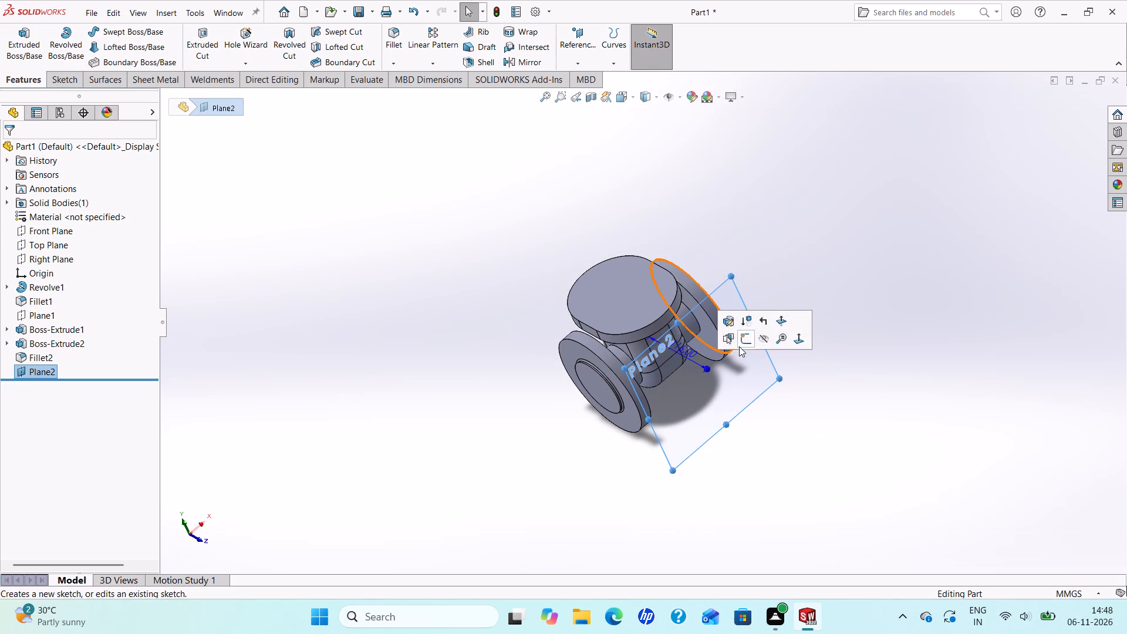
pyautogui.click(746, 340)
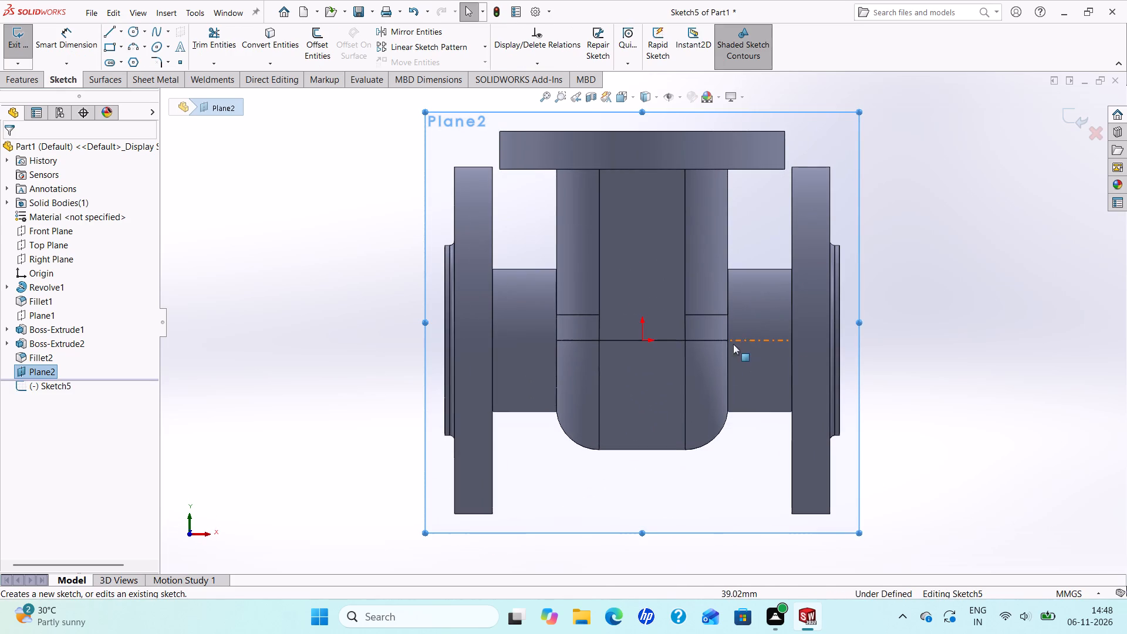
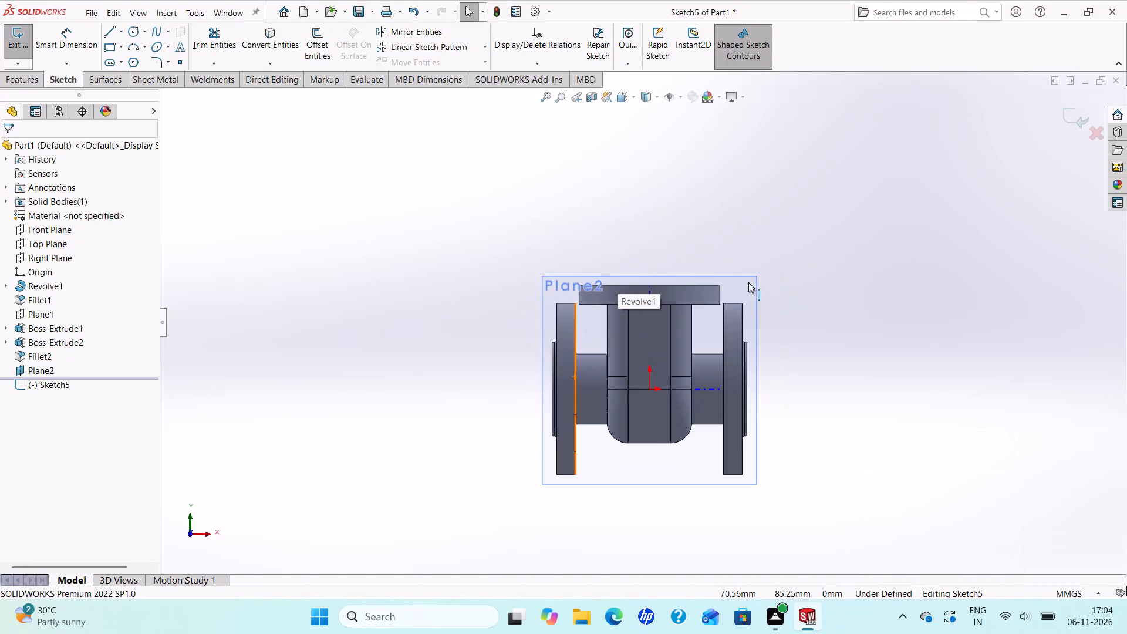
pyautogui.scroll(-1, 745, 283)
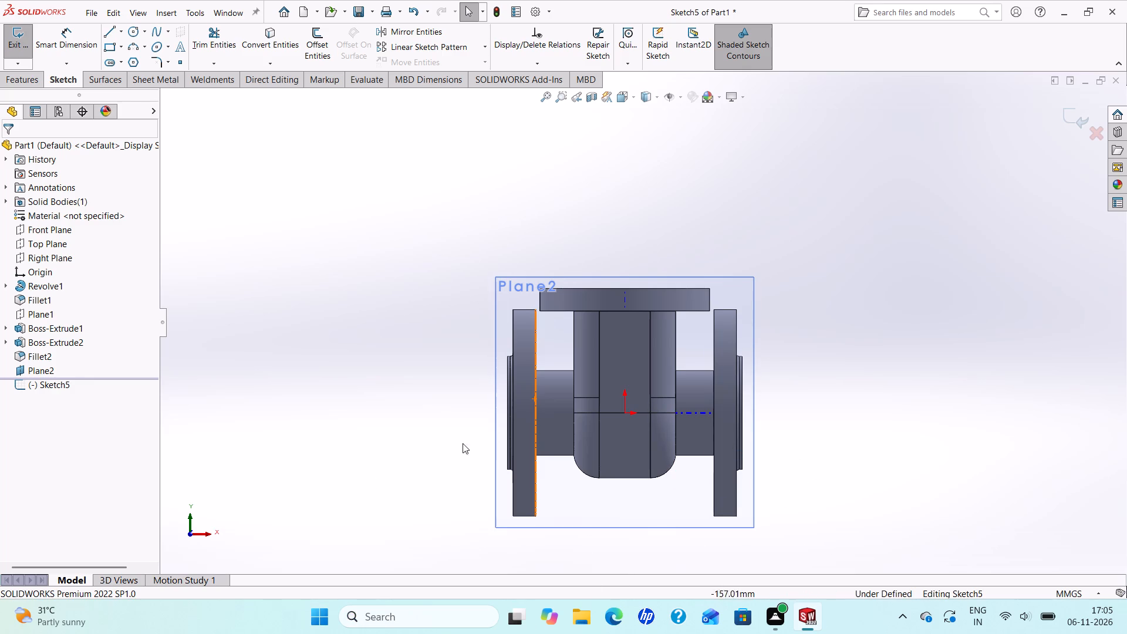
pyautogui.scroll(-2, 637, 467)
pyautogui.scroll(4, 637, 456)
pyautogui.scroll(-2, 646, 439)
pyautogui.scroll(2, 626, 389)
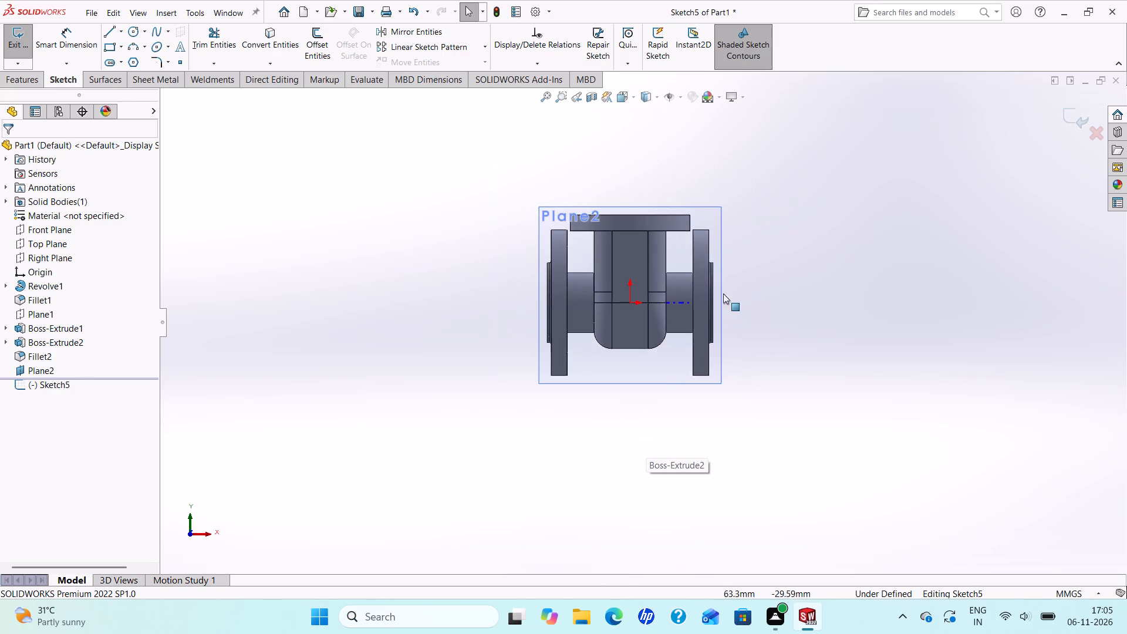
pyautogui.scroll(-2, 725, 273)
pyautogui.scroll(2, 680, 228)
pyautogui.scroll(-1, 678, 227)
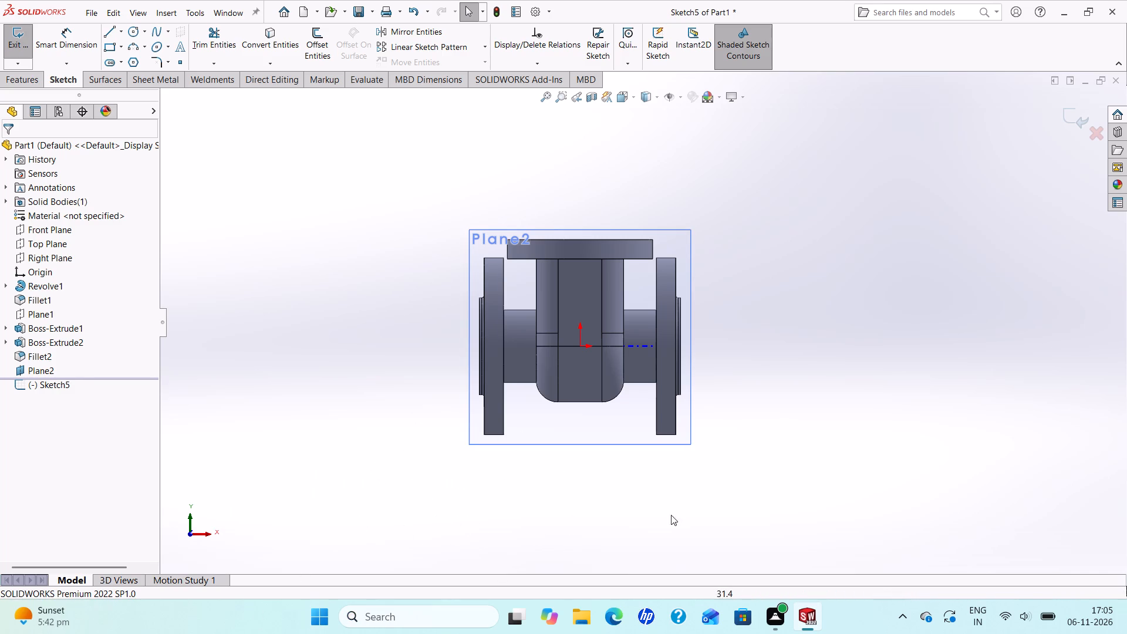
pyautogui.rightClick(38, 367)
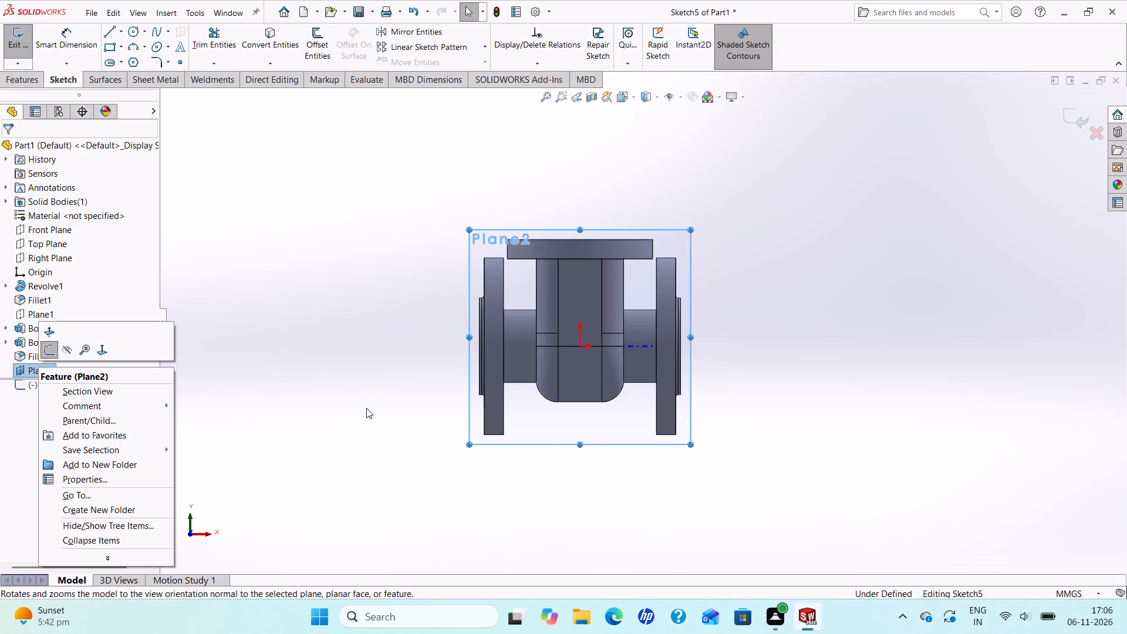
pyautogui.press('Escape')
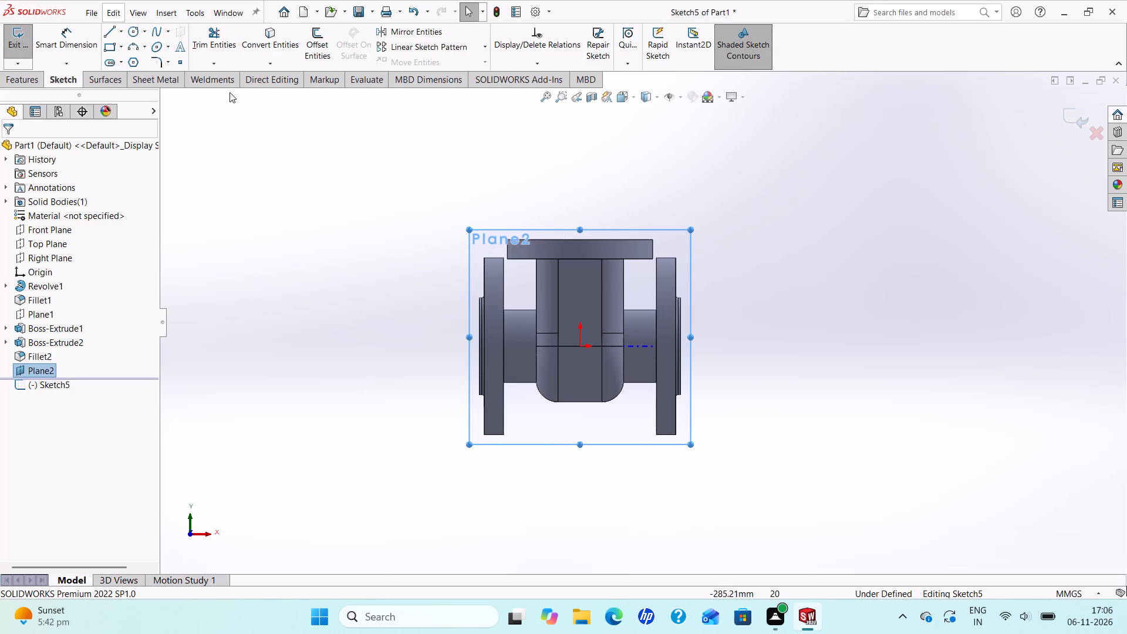
# Sketch a circle over the central body, centred about 33 mm directly above the origin.
pyautogui.click(131, 28)
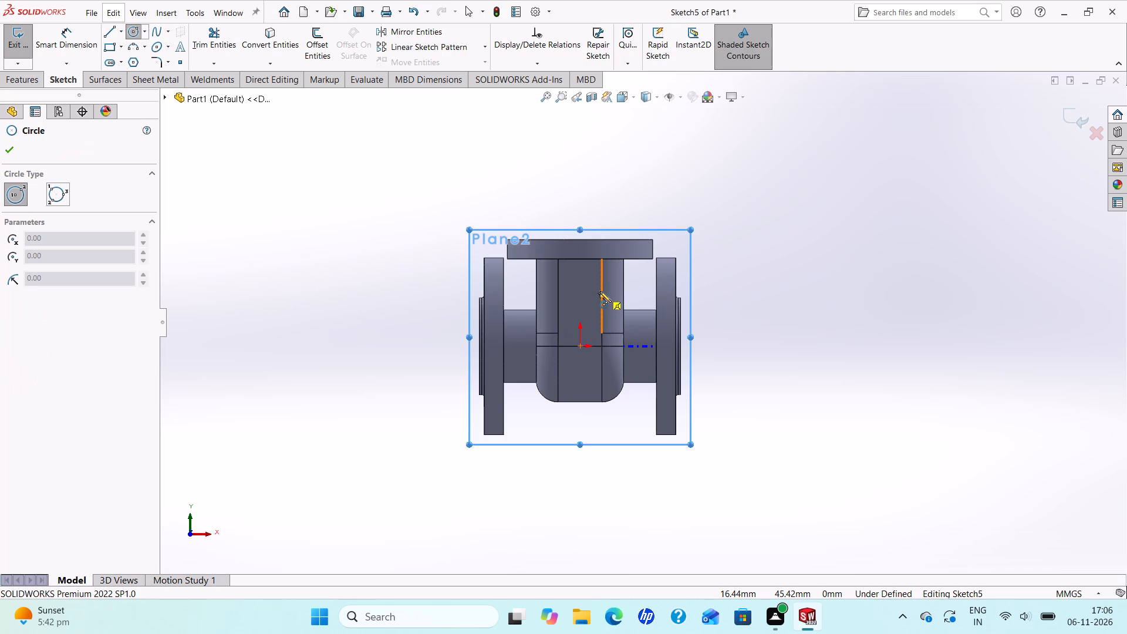
pyautogui.click(581, 306)
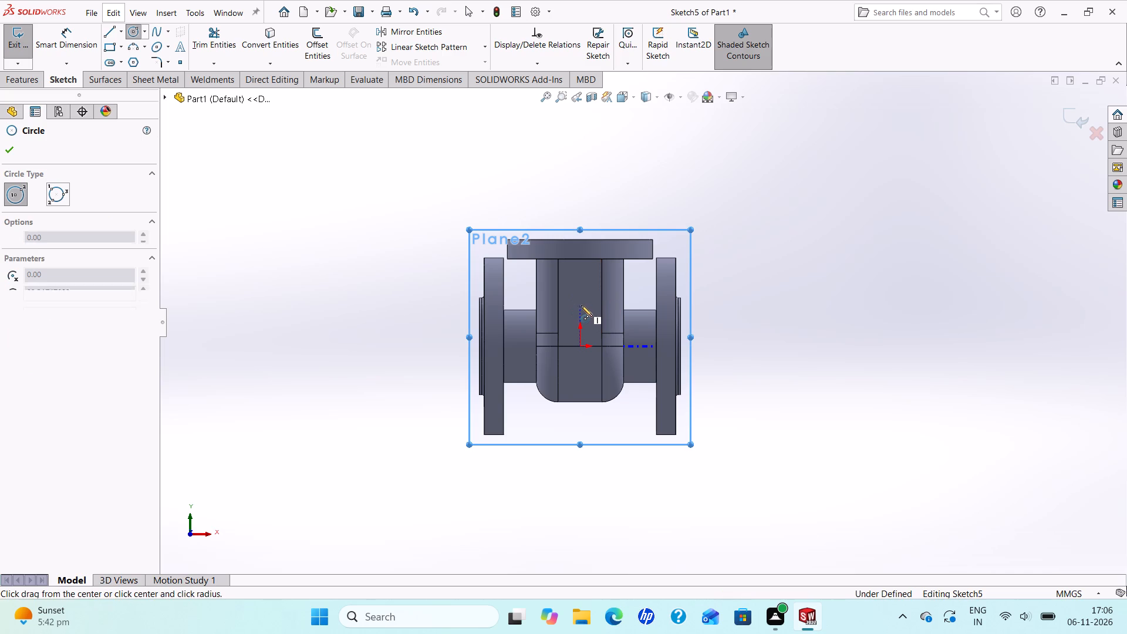
pyautogui.click(649, 366)
pyautogui.rightClick(649, 366)
pyautogui.click(665, 372)
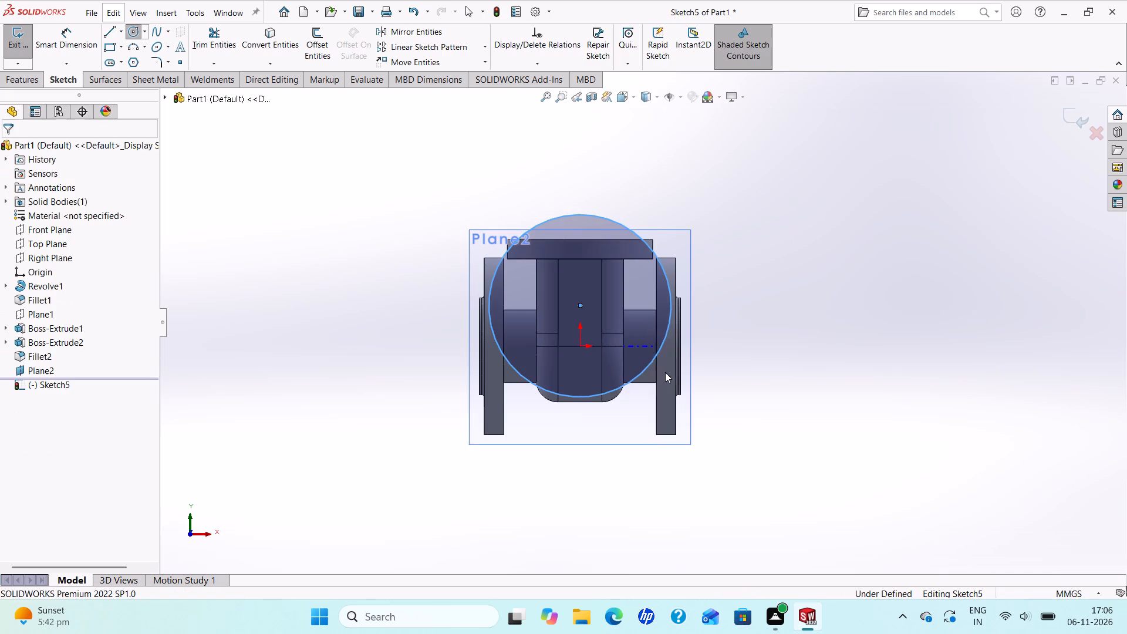
# Sketch a horizontal line about 280 mm long across the circle's upper part, extending past it on both sides.
pyautogui.click(113, 29)
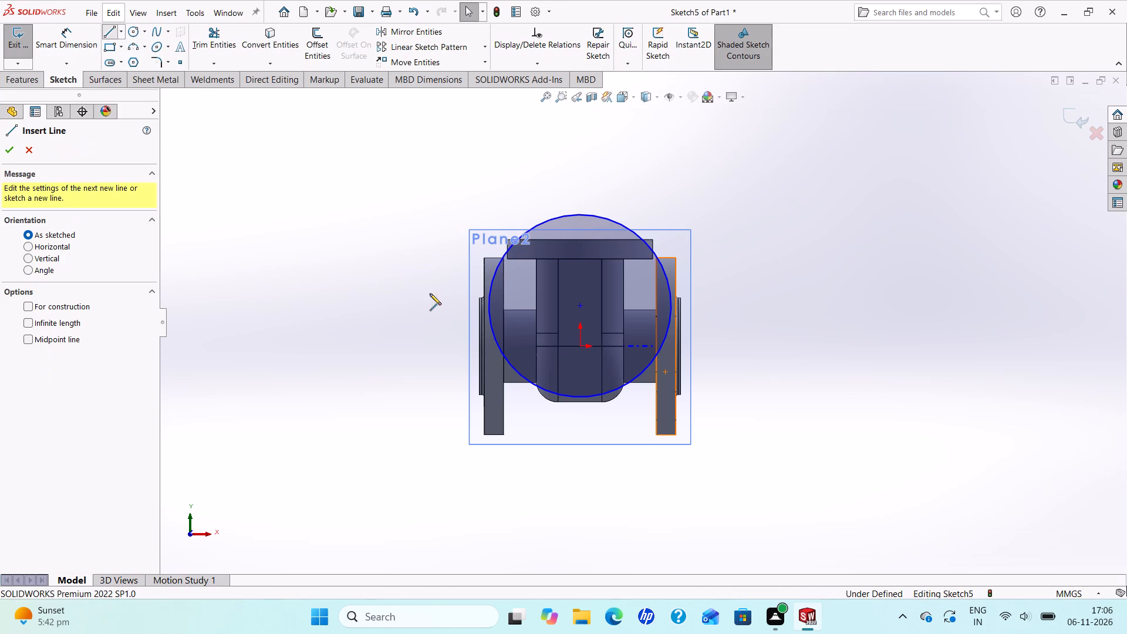
pyautogui.click(454, 265)
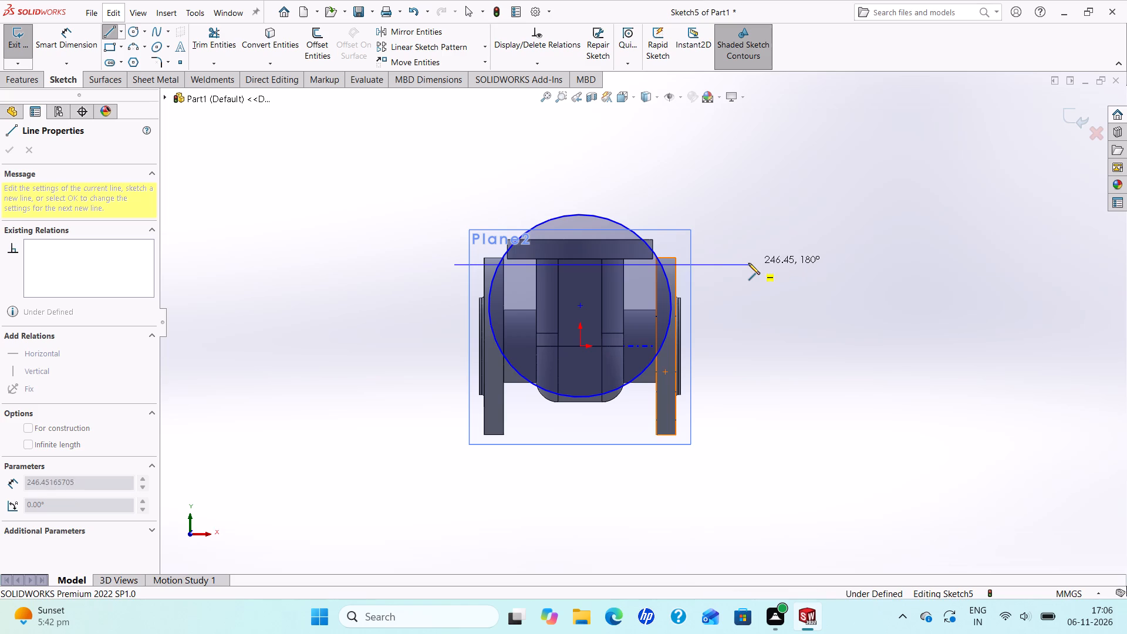
pyautogui.click(748, 263)
pyautogui.rightClick(748, 263)
pyautogui.click(762, 273)
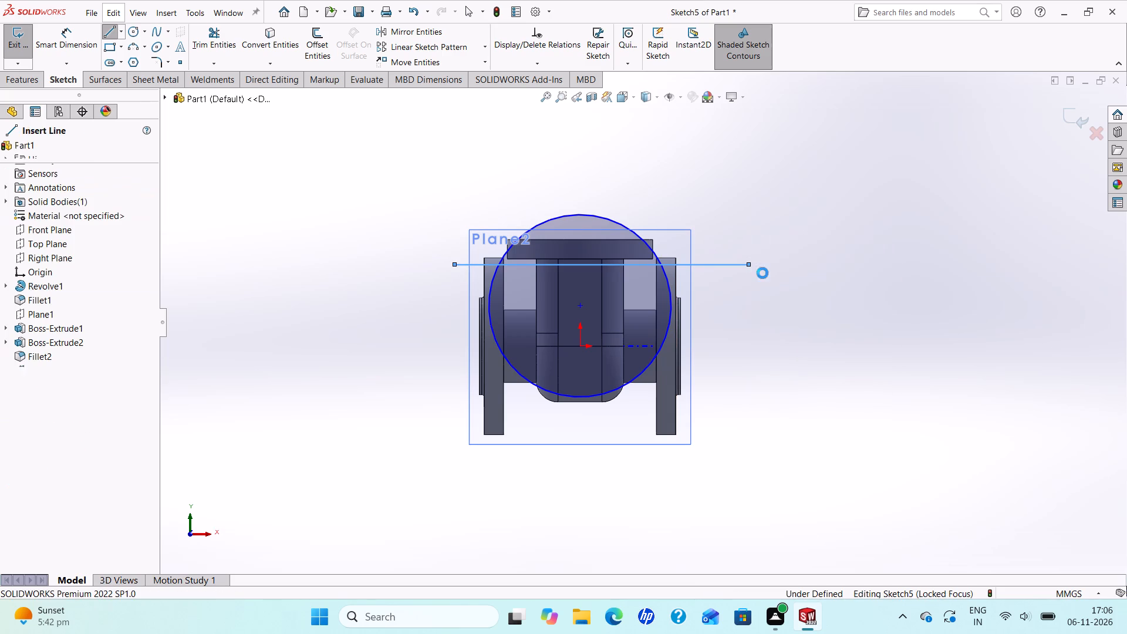
pyautogui.moveTo(453, 261); pyautogui.dragTo(409, 261)
pyautogui.rightClick(409, 261)
pyautogui.click(431, 272)
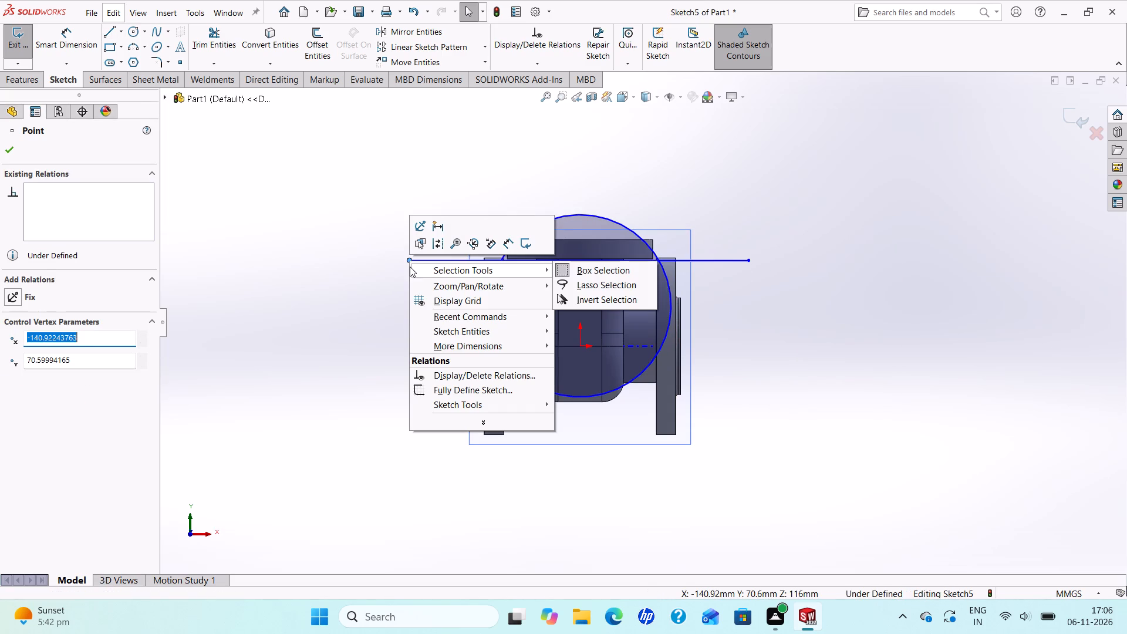
pyautogui.press('Escape')
pyautogui.press('Escape')
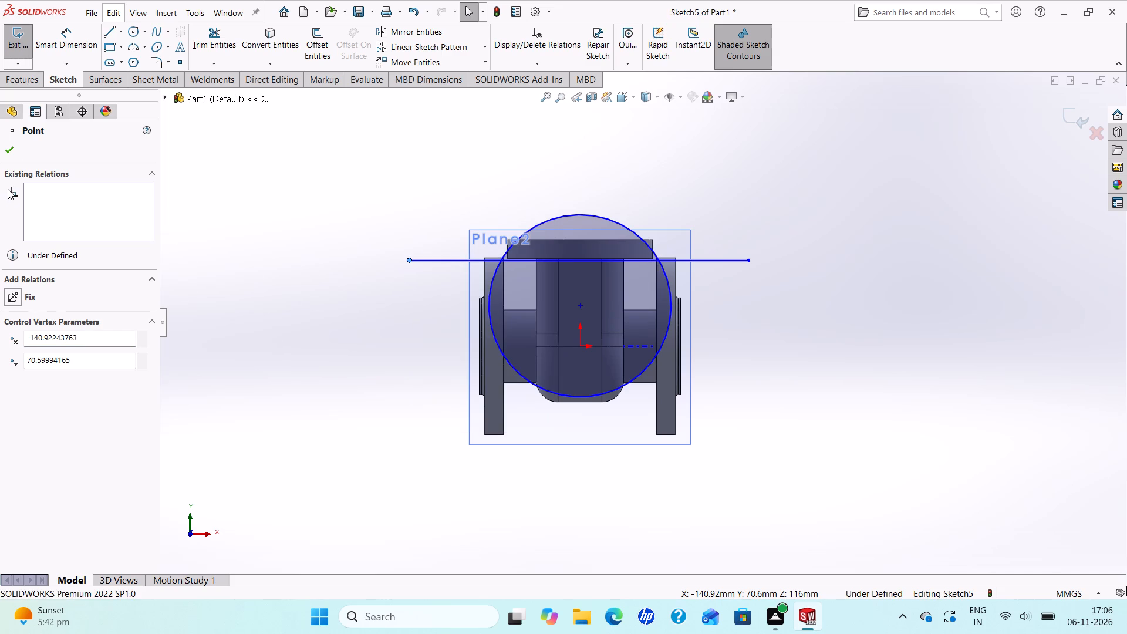
pyautogui.click(9, 146)
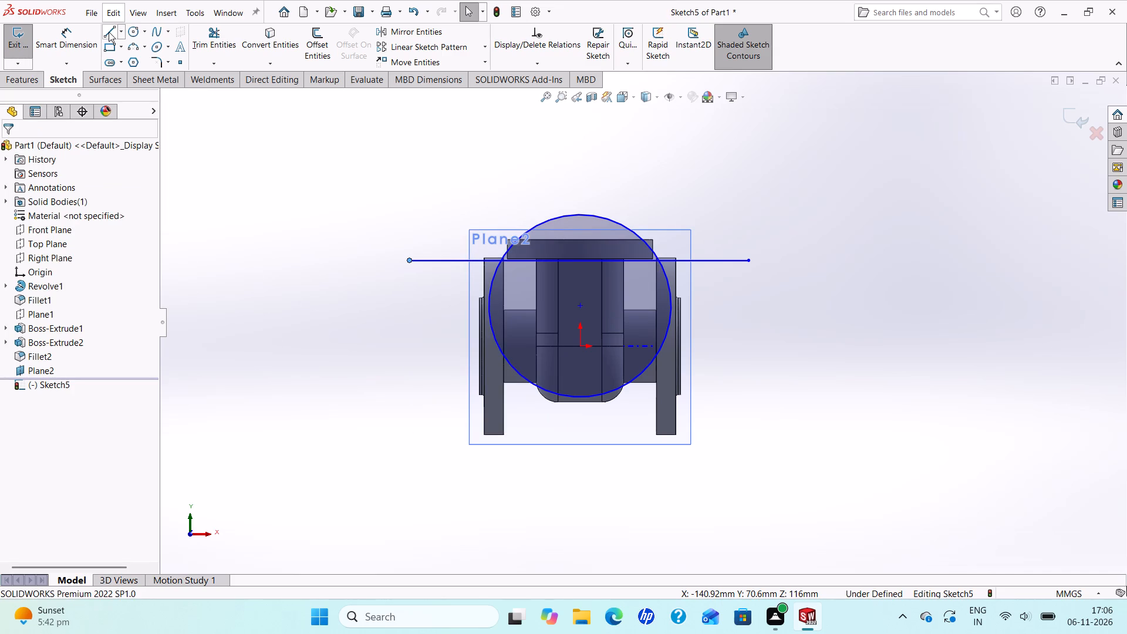
# Sketch a second horizontal line about 280 mm long across the circle's lower part, with its ends aligned to the upper line's ends.
pyautogui.click(109, 32)
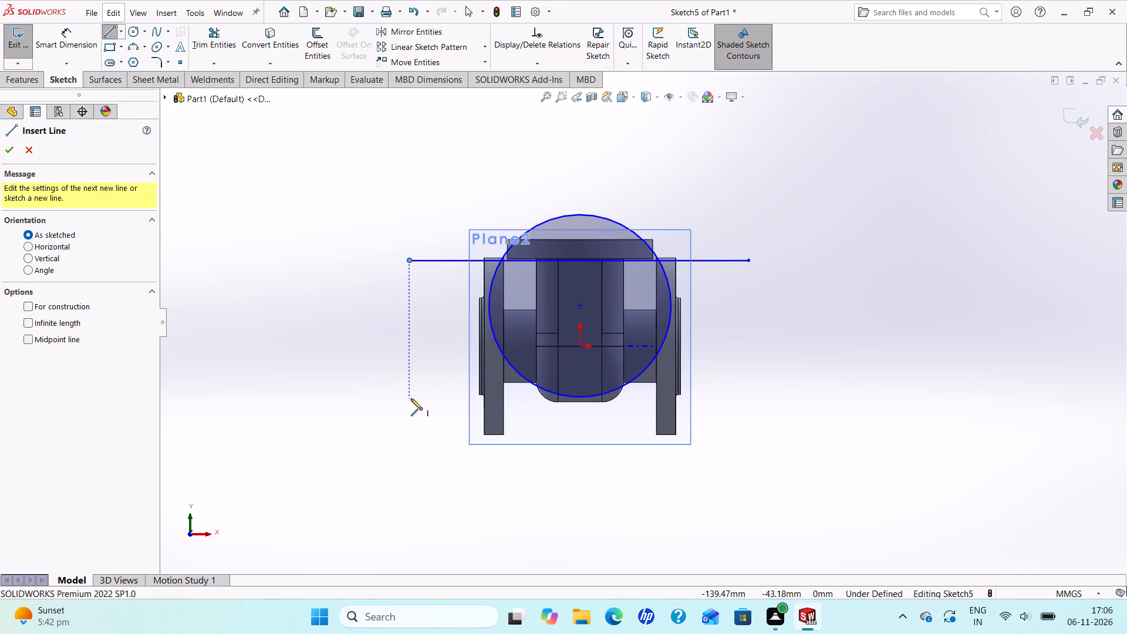
pyautogui.click(409, 359)
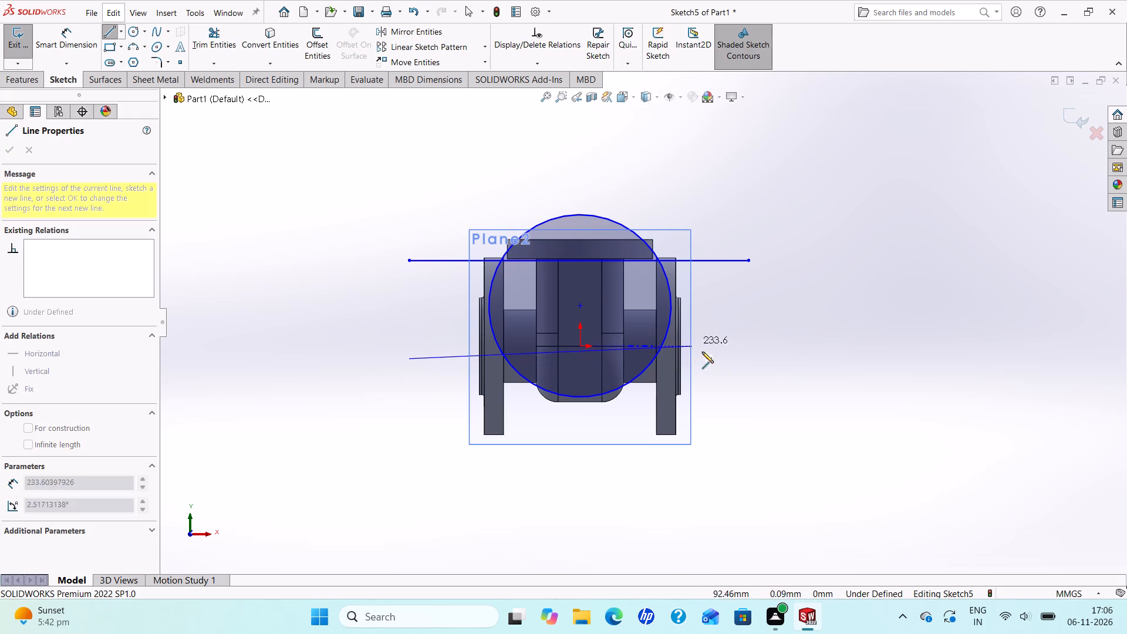
pyautogui.click(745, 362)
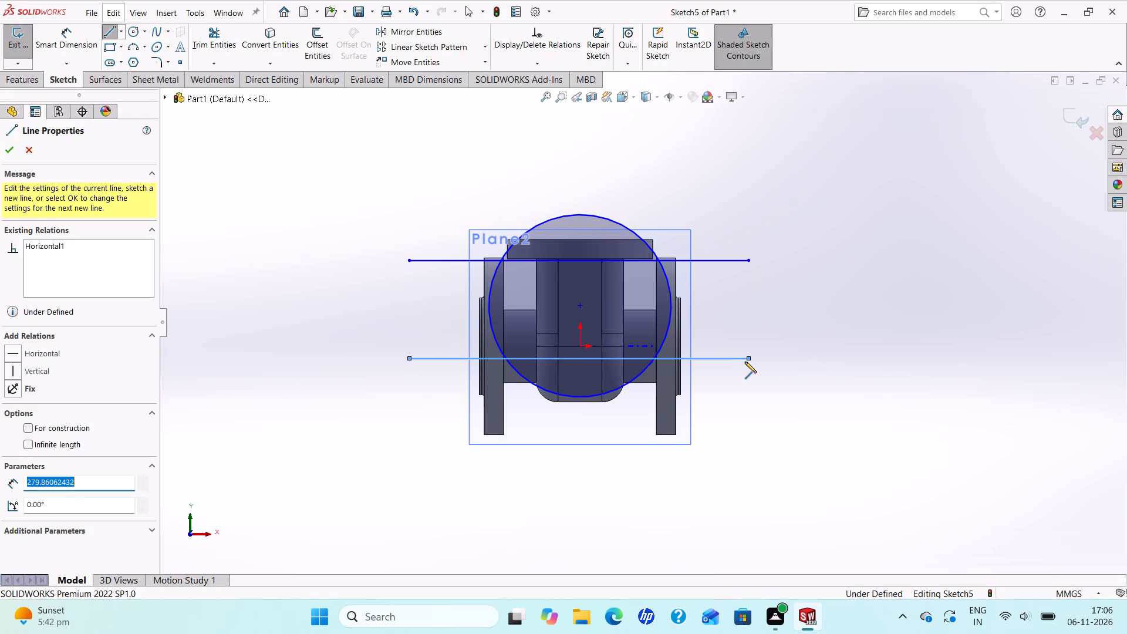
pyautogui.rightClick(745, 360)
pyautogui.click(764, 363)
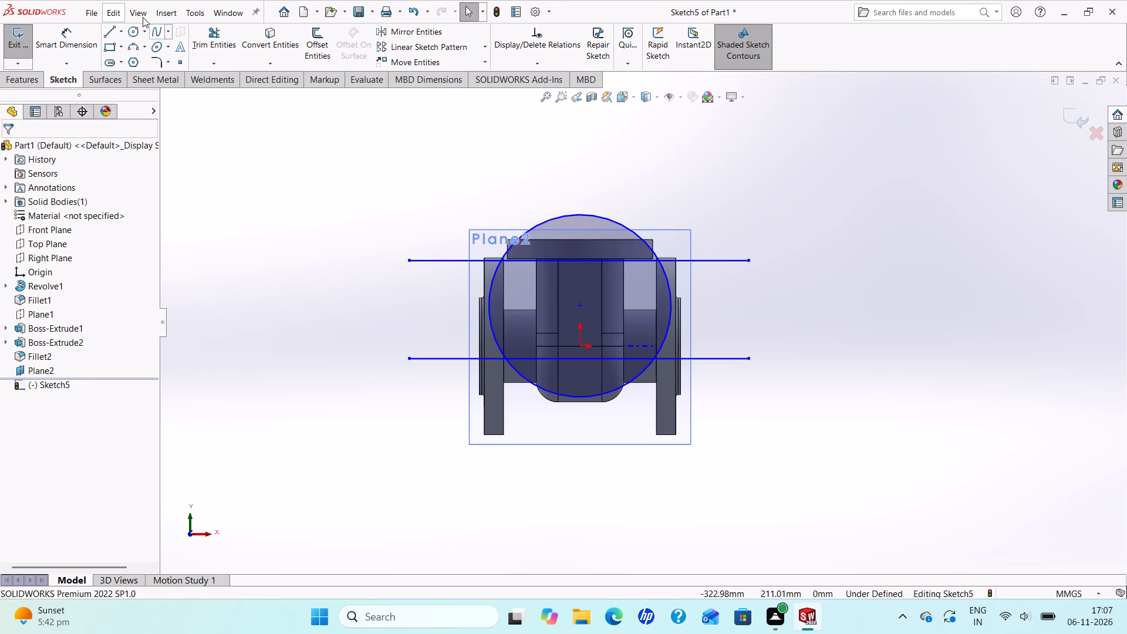
# Sketch a horizontal centerline about 49 mm long from the circle's centre toward the positive X side.
pyautogui.click(121, 31)
pyautogui.click(126, 61)
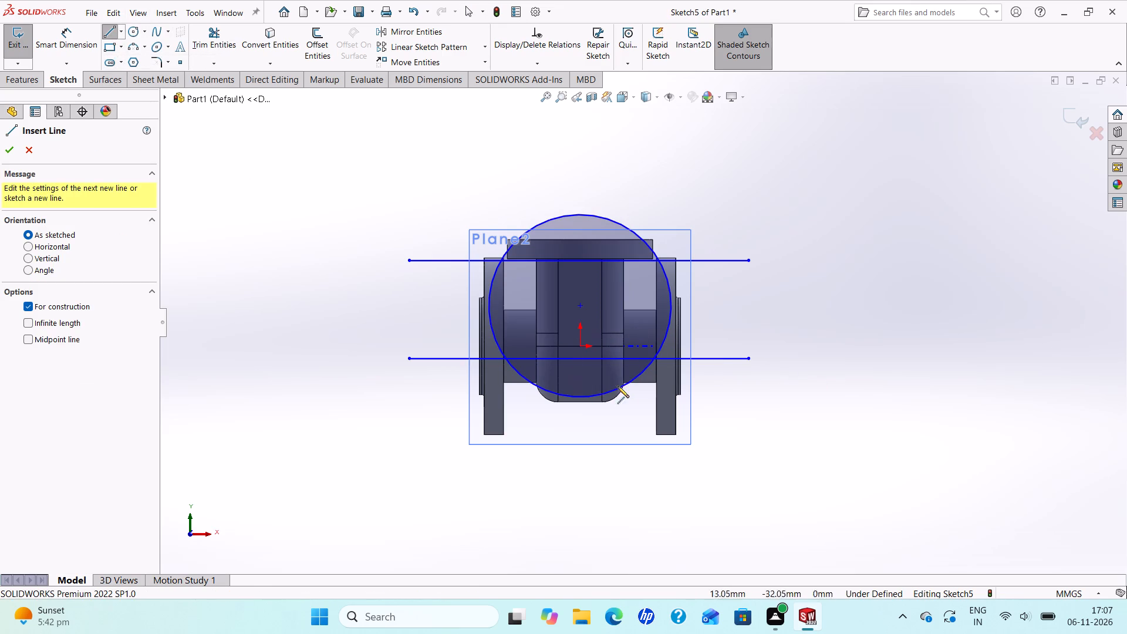
pyautogui.click(581, 304)
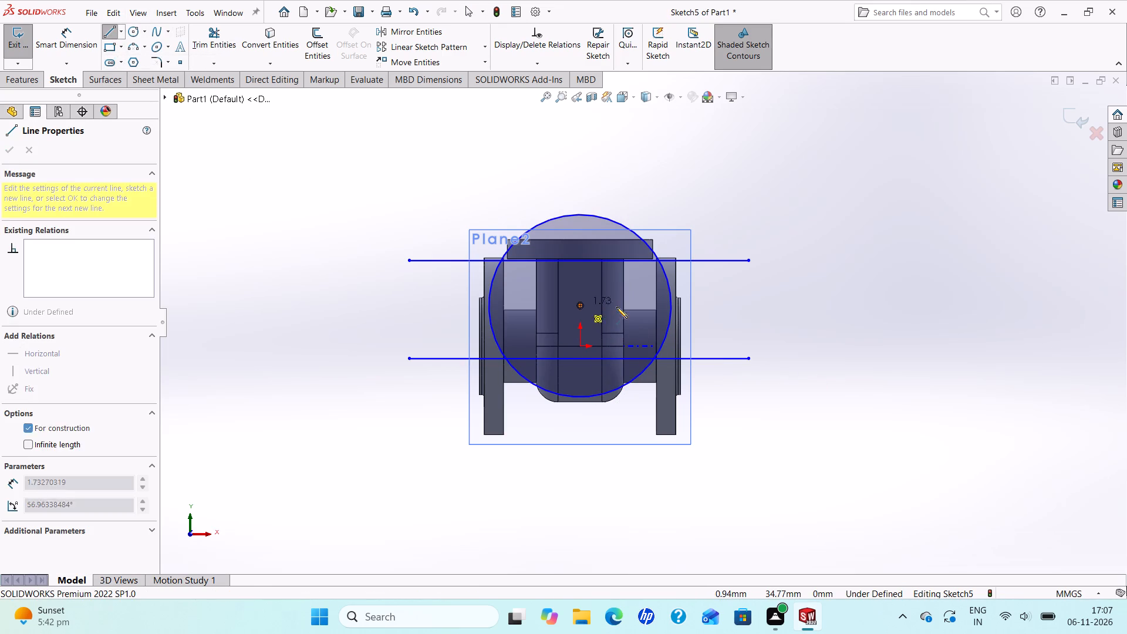
pyautogui.click(640, 308)
pyautogui.rightClick(640, 308)
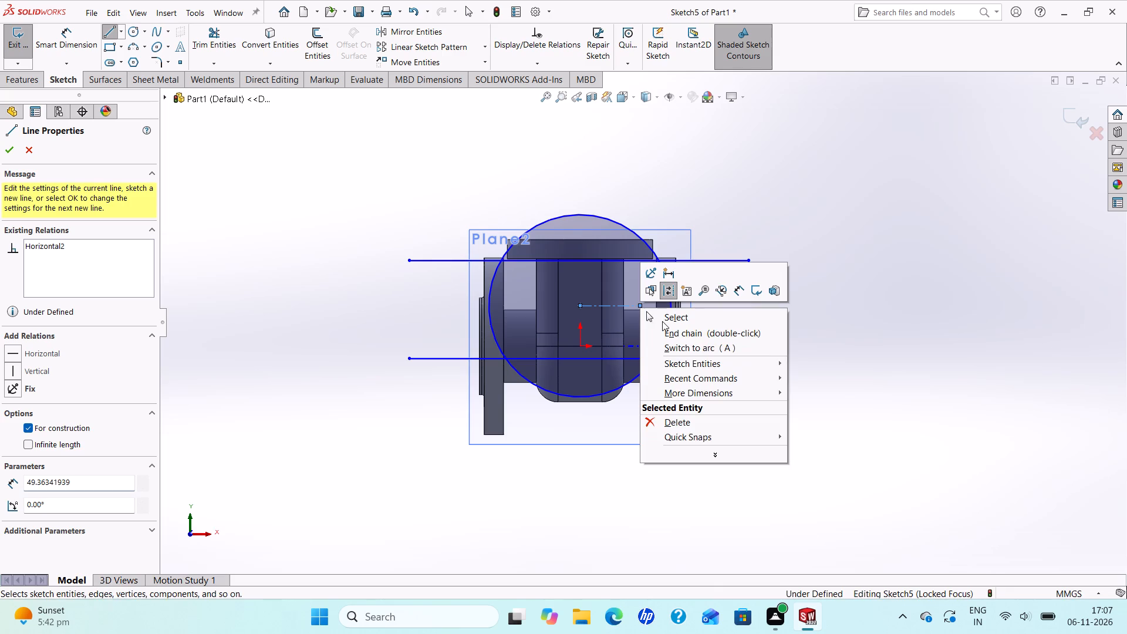
pyautogui.click(662, 321)
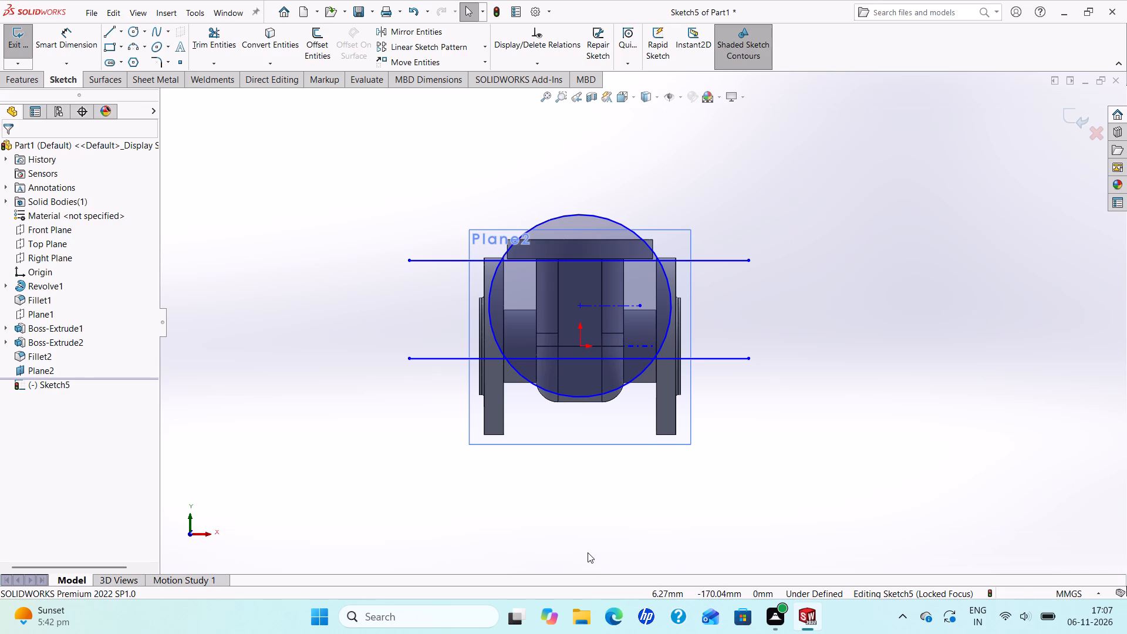
# Add a vertical relation between the circle's centre and the origin, and apply a horizontal relation to the centerline.
pyautogui.keyDown('ctrl'); pyautogui.click(579, 306); pyautogui.keyUp('ctrl')
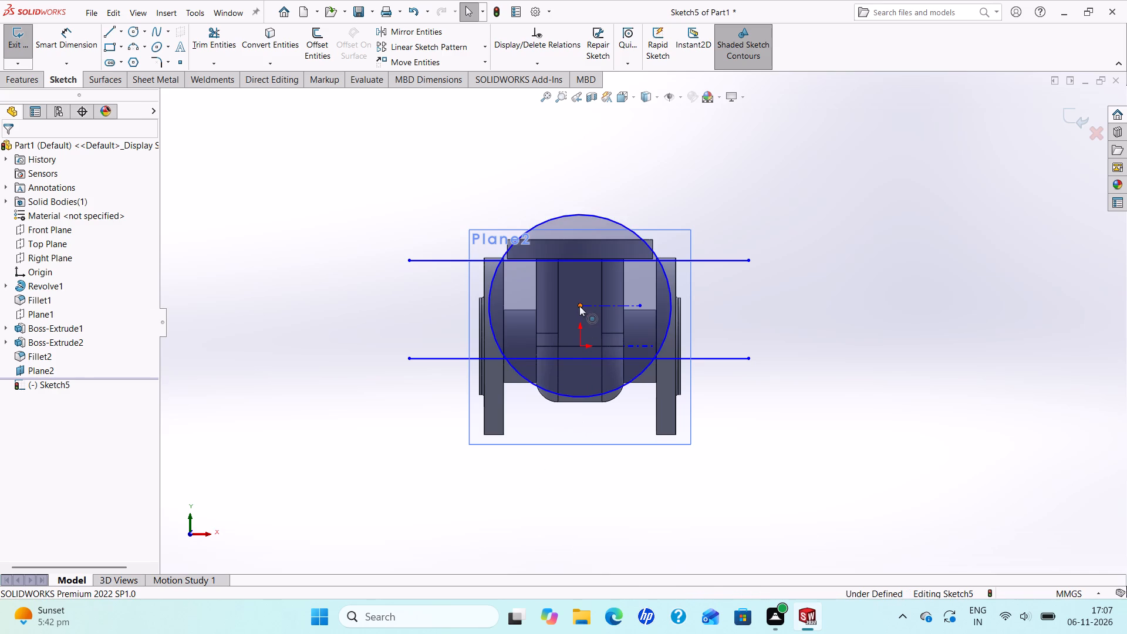
pyautogui.keyDown('ctrl'); pyautogui.click(580, 348); pyautogui.keyUp('ctrl')
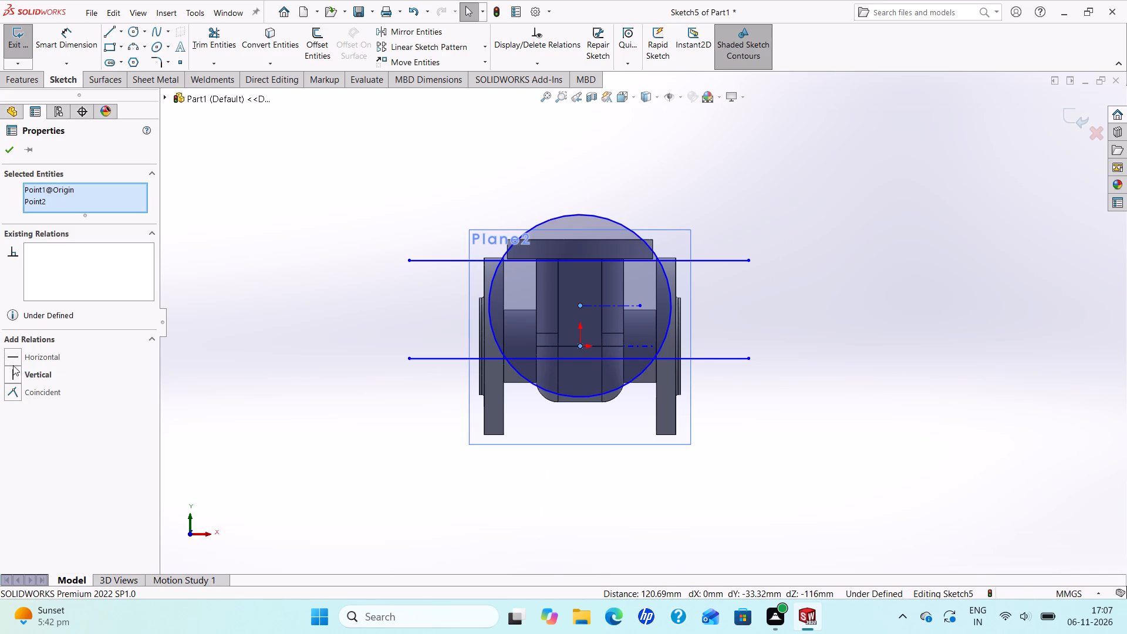
pyautogui.click(14, 379)
pyautogui.click(9, 143)
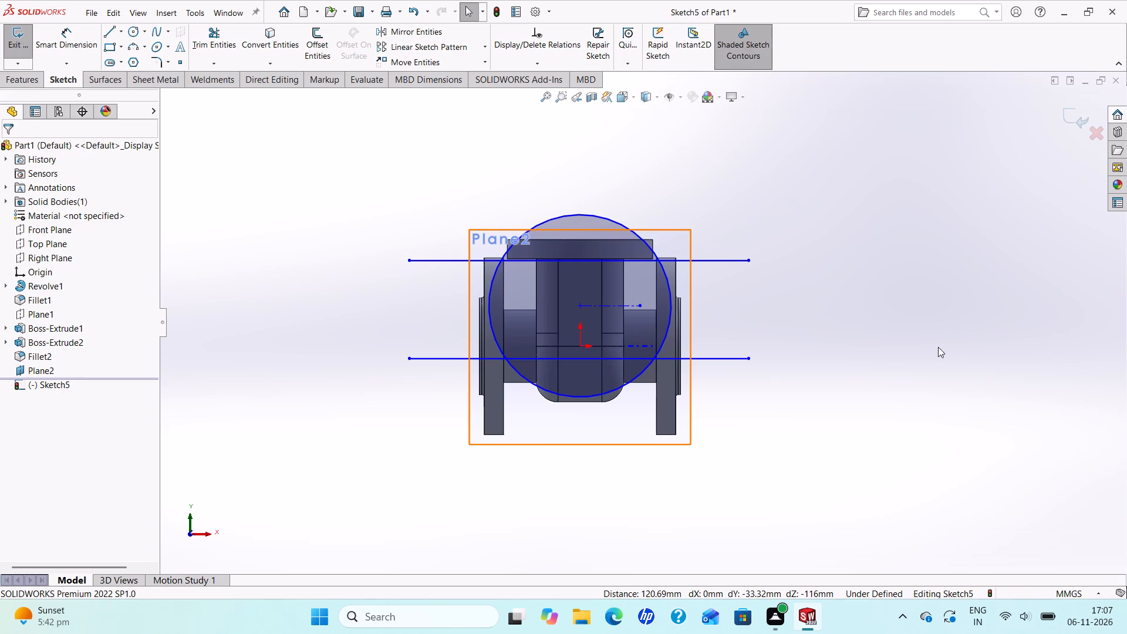
pyautogui.click(627, 303)
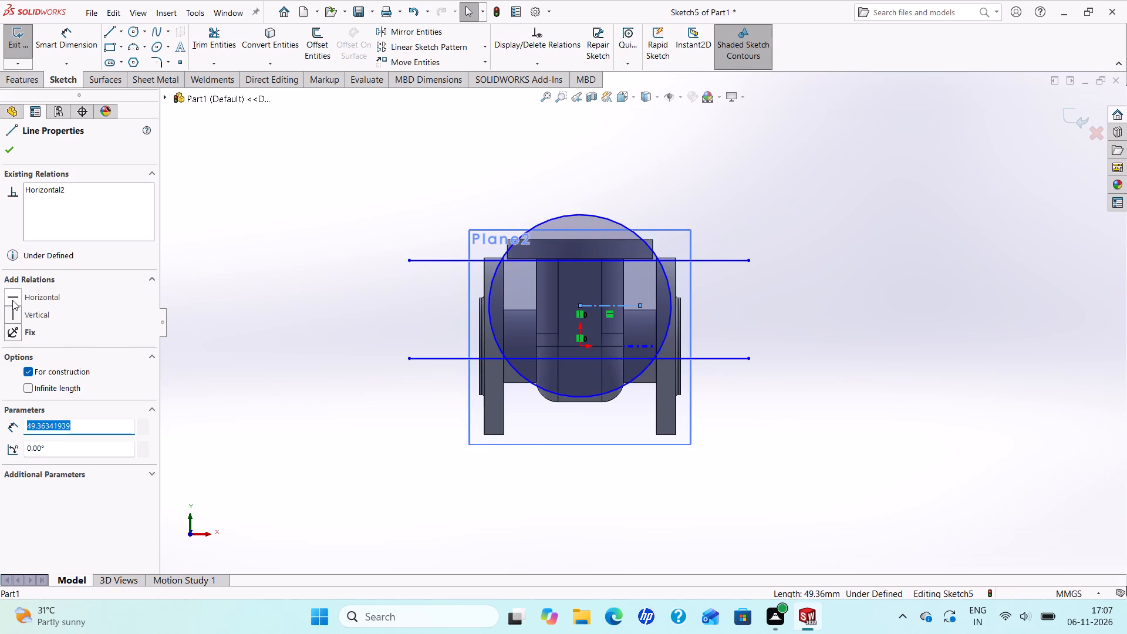
pyautogui.click(12, 300)
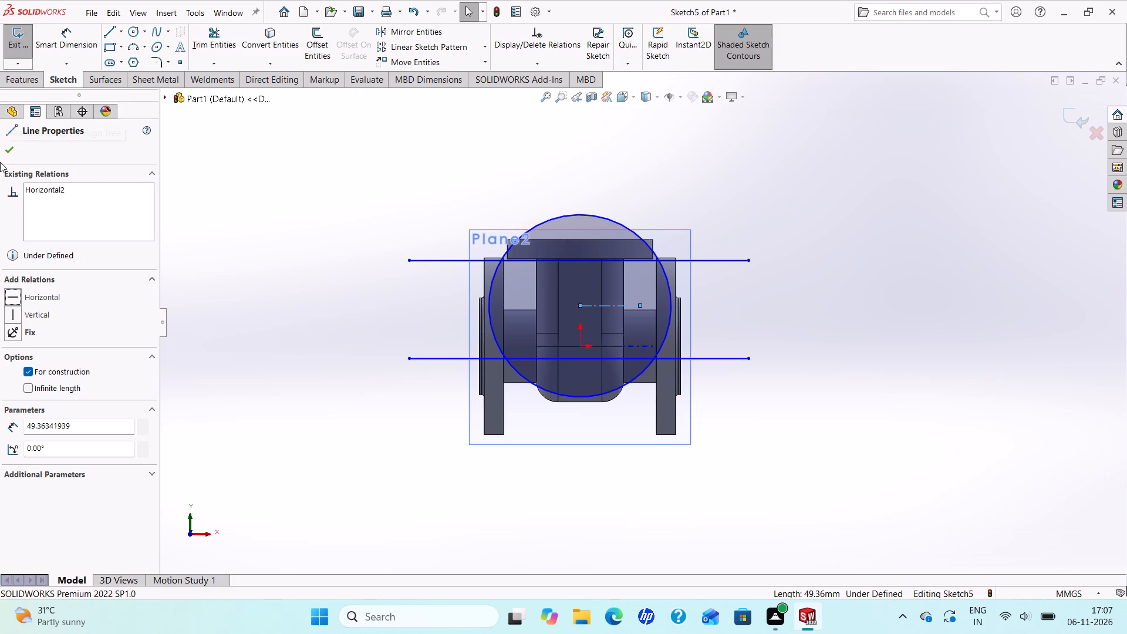
pyautogui.click(12, 146)
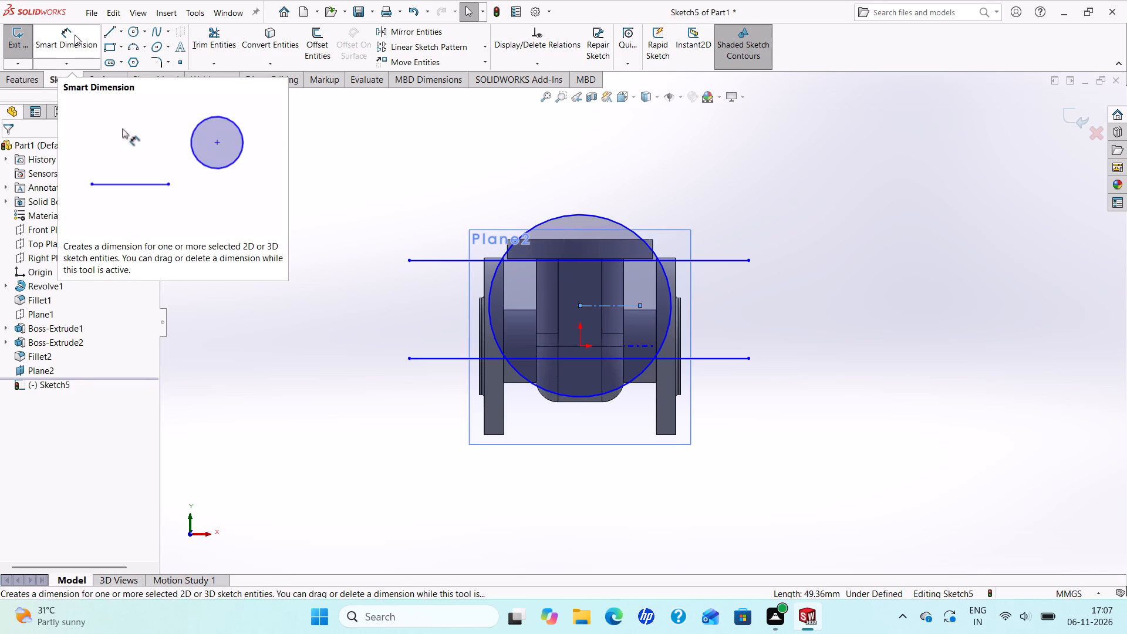
# Dimension the centerline through the circle's centre at 66 mm below the top flange's upper edge.
pyautogui.click(75, 35)
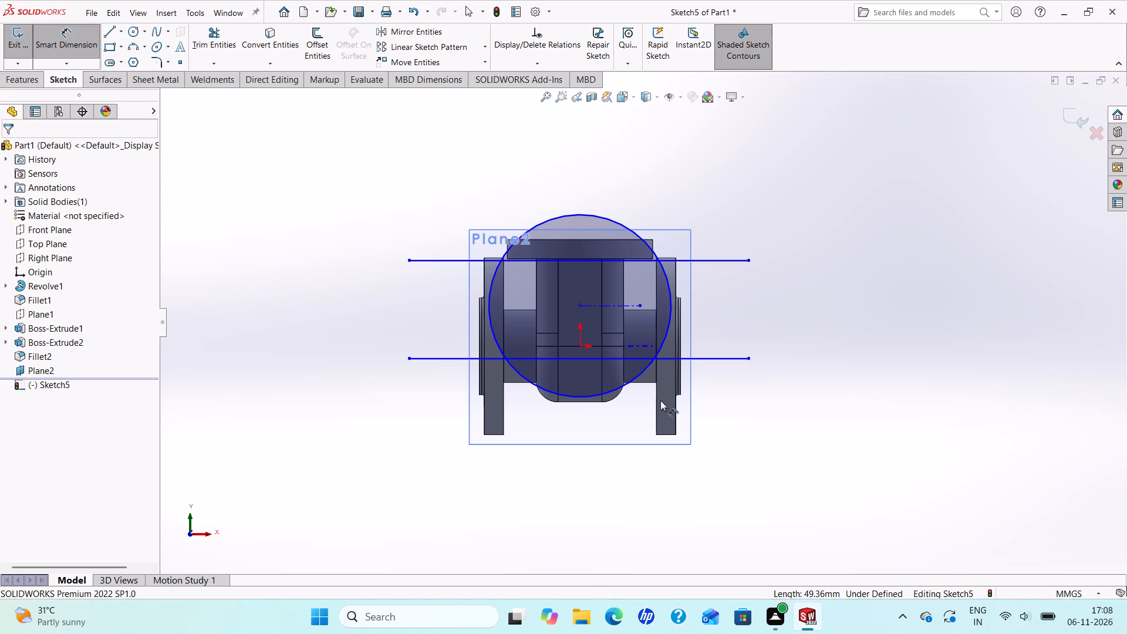
pyautogui.click(592, 307)
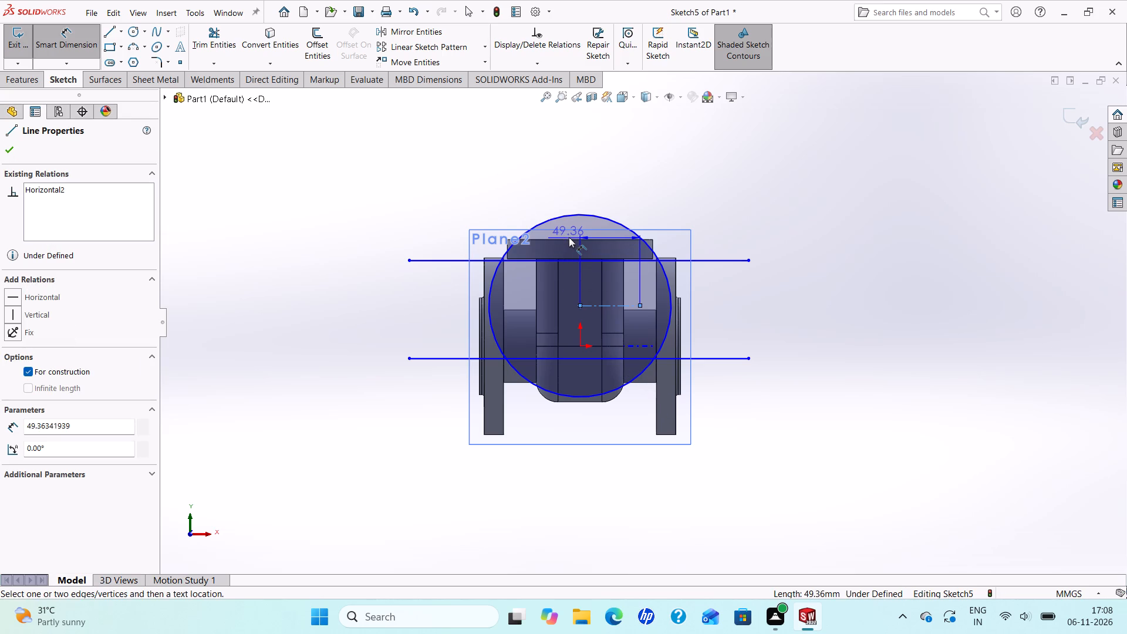
pyautogui.click(569, 239)
pyautogui.click(374, 229)
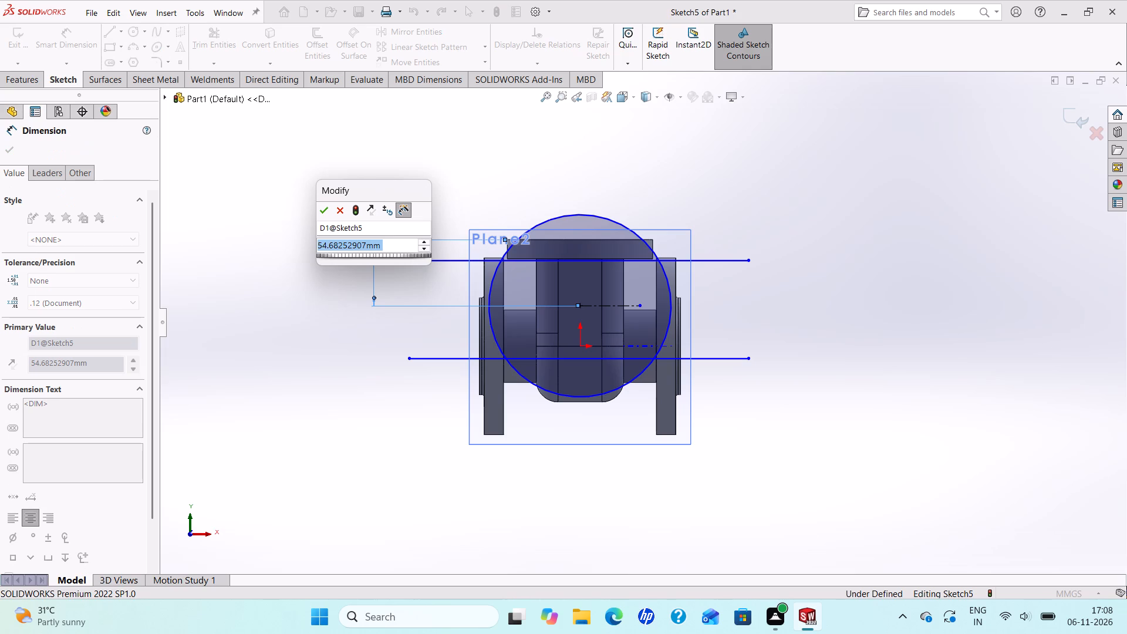
pyautogui.write('66')
pyautogui.press('Return')
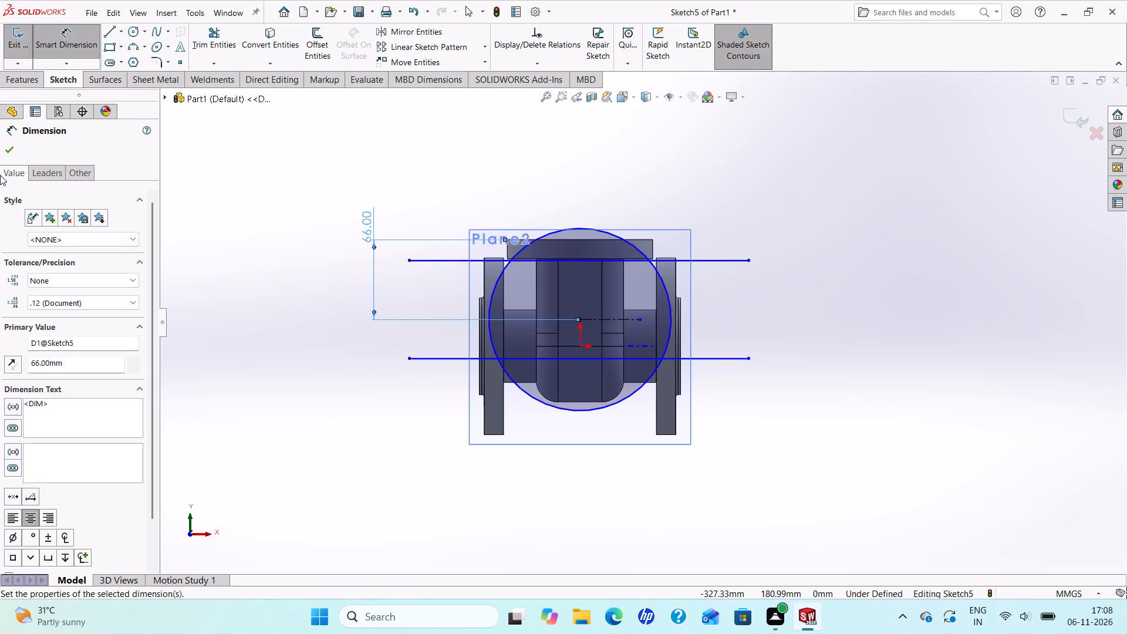
pyautogui.click(8, 144)
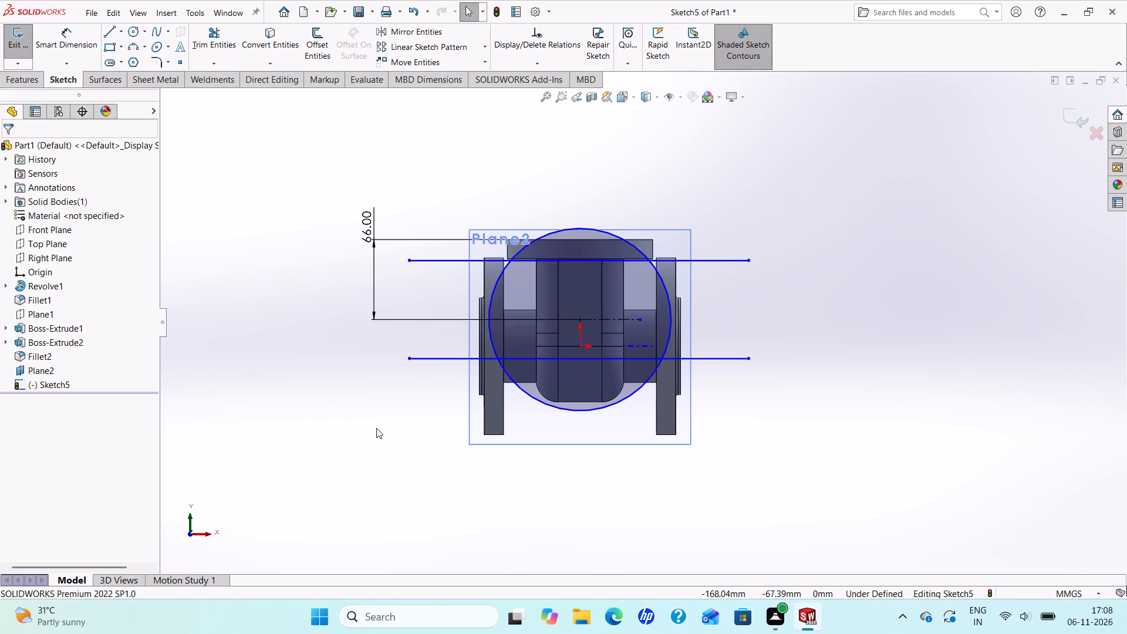
# Make the upper and lower horizontal lines symmetric about the horizontal centerline through the circle's centre.
pyautogui.keyDown('ctrl'); pyautogui.click(596, 263); pyautogui.keyUp('ctrl')
pyautogui.keyDown('ctrl'); pyautogui.click(611, 362); pyautogui.keyUp('ctrl')
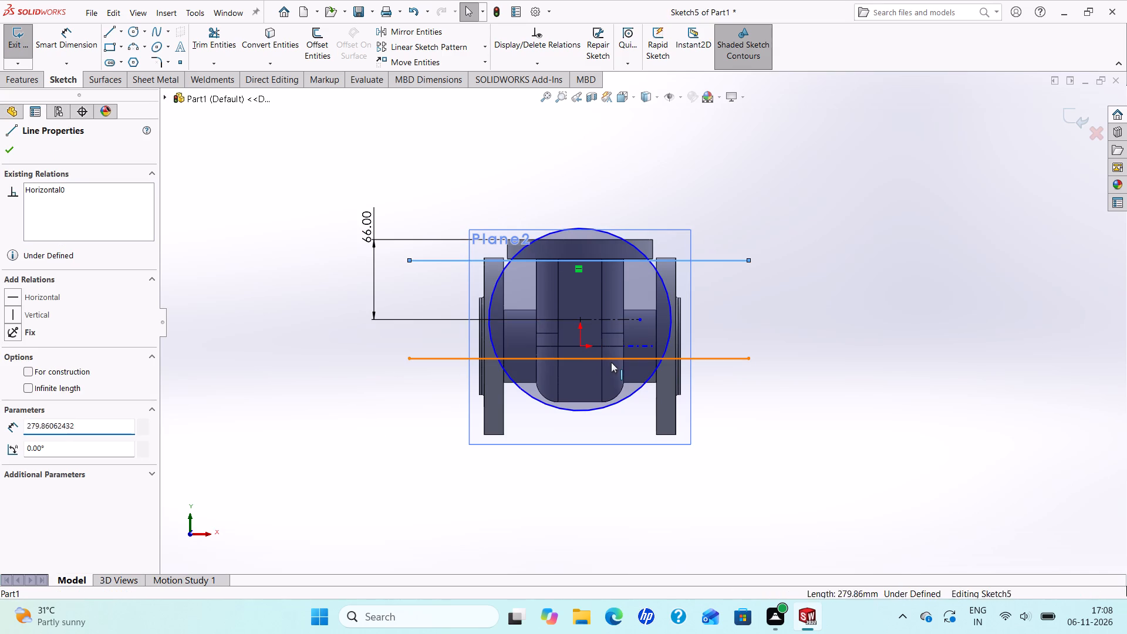
pyautogui.keyDown('ctrl'); pyautogui.click(614, 322); pyautogui.keyUp('ctrl')
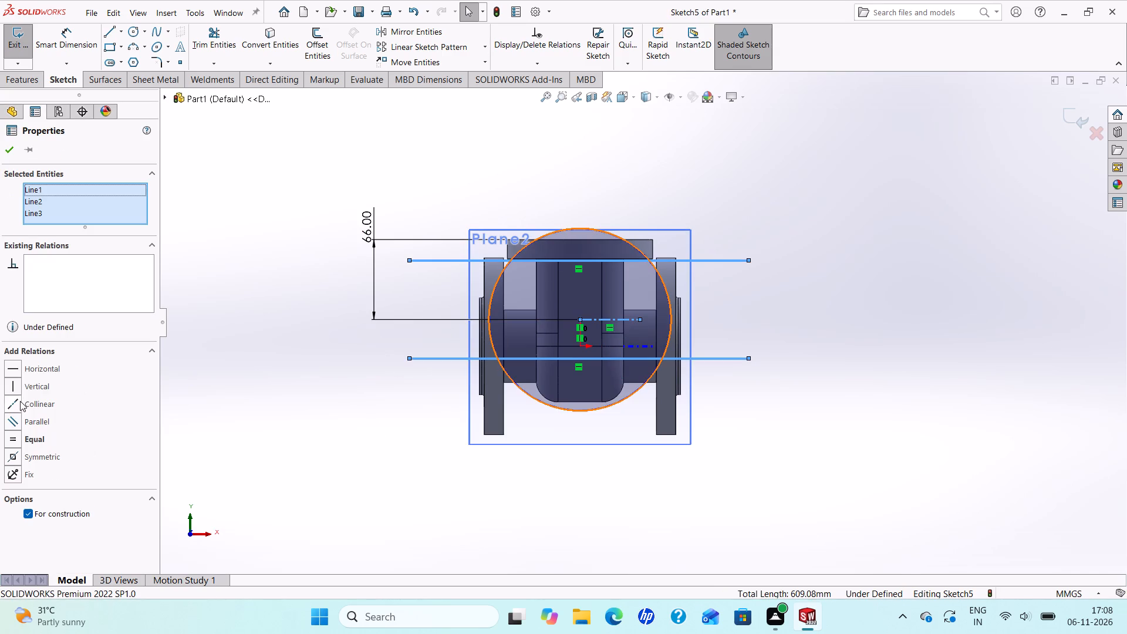
pyautogui.click(17, 457)
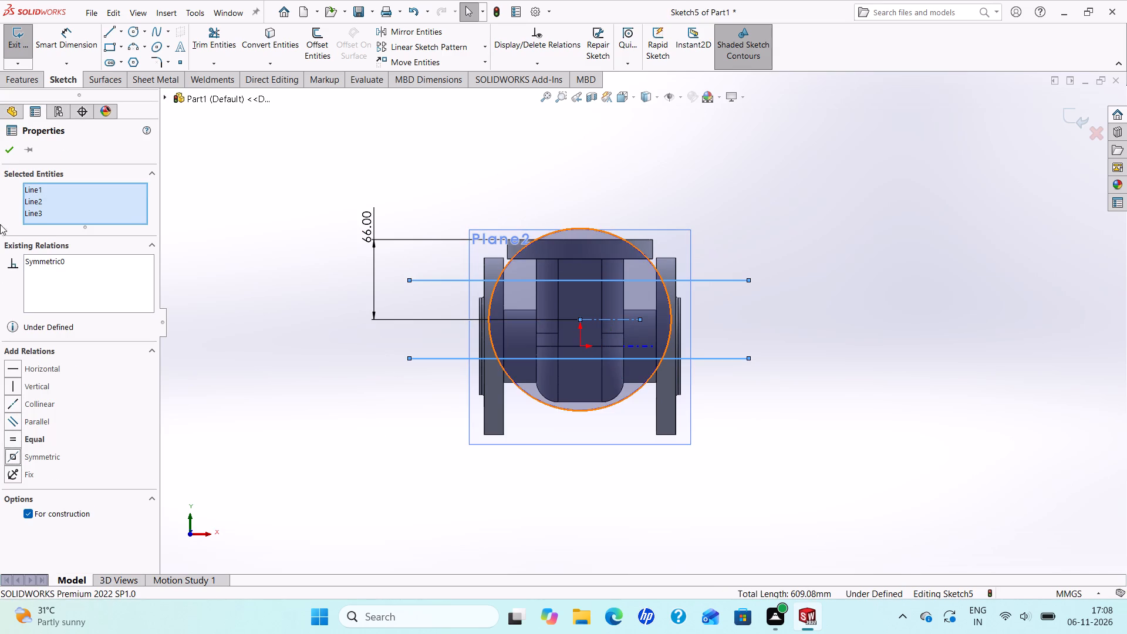
pyautogui.click(3, 148)
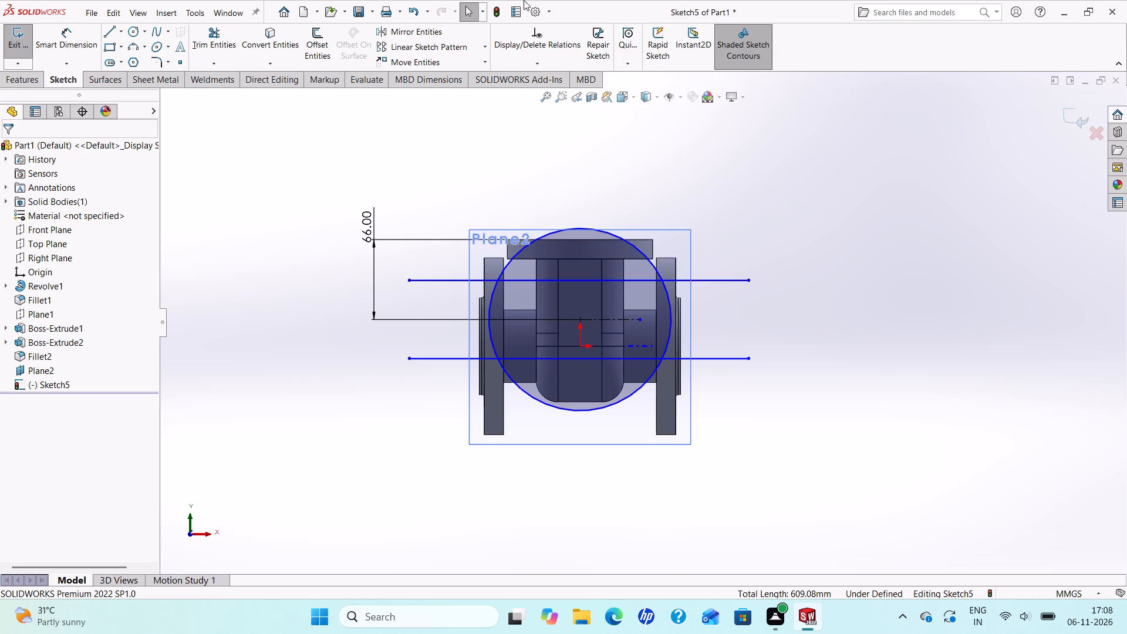
# Power-trim the circle's top and bottom arcs and the line ends outside it, leaving a closed profile with two flat sides and two arcs.
pyautogui.click(210, 41)
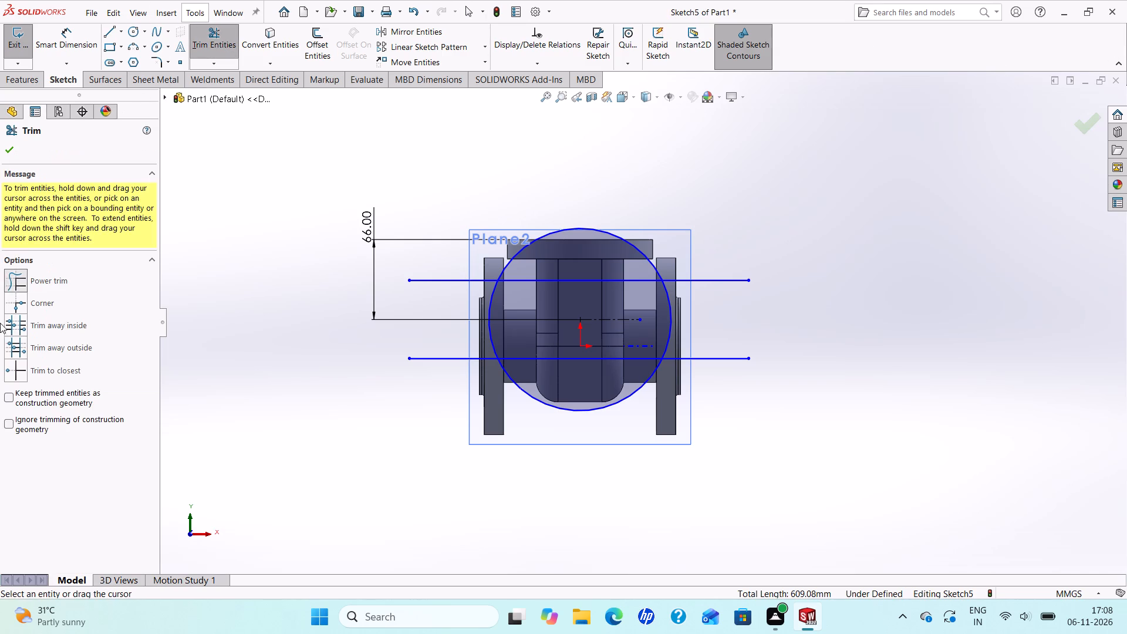
pyautogui.click(11, 288)
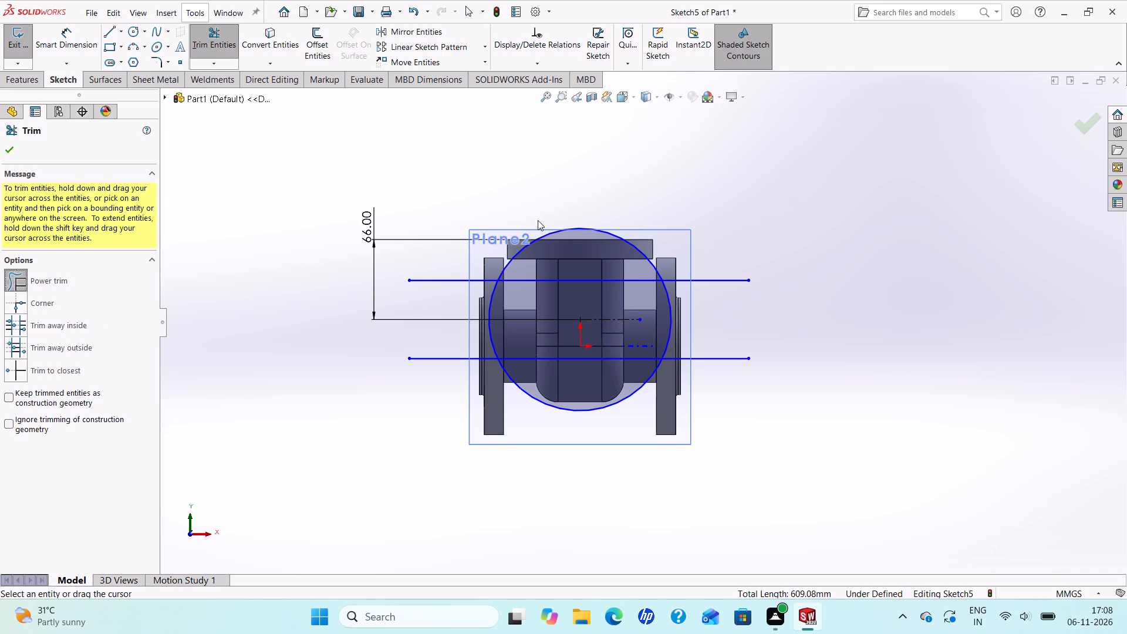
pyautogui.moveTo(491, 259); pyautogui.dragTo(640, 262)
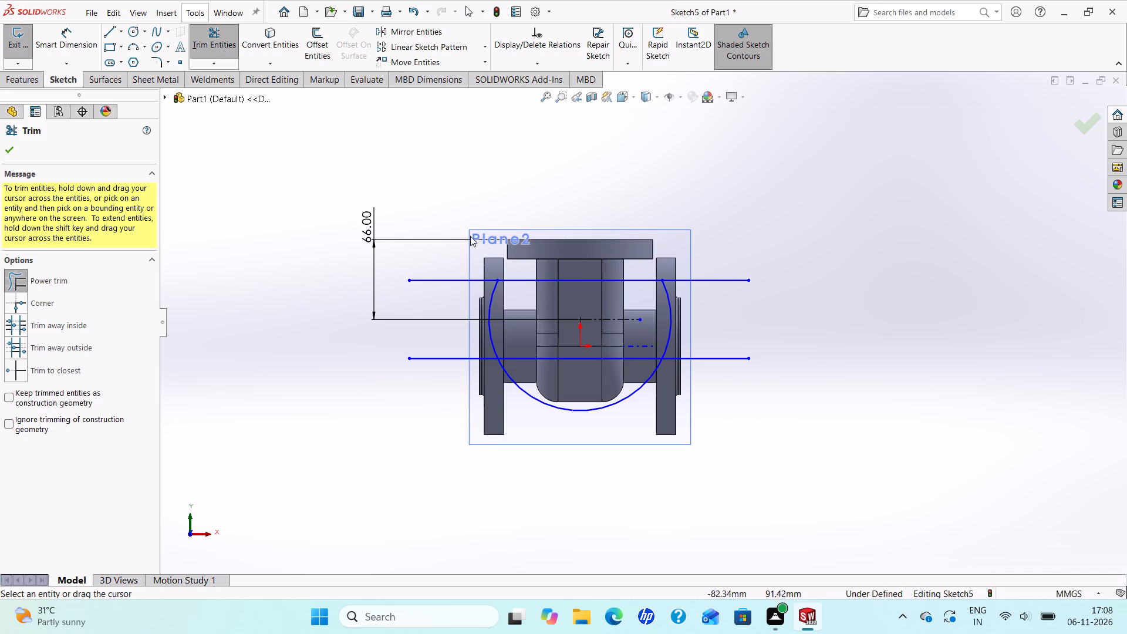
pyautogui.moveTo(466, 240); pyautogui.dragTo(426, 380)
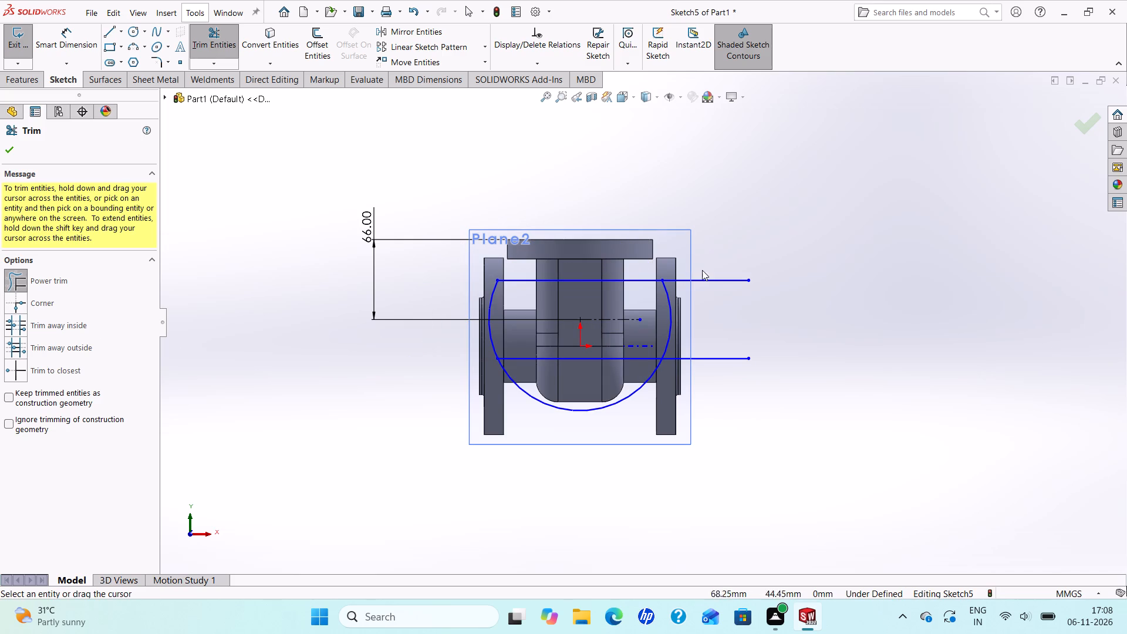
pyautogui.moveTo(718, 232); pyautogui.dragTo(700, 372)
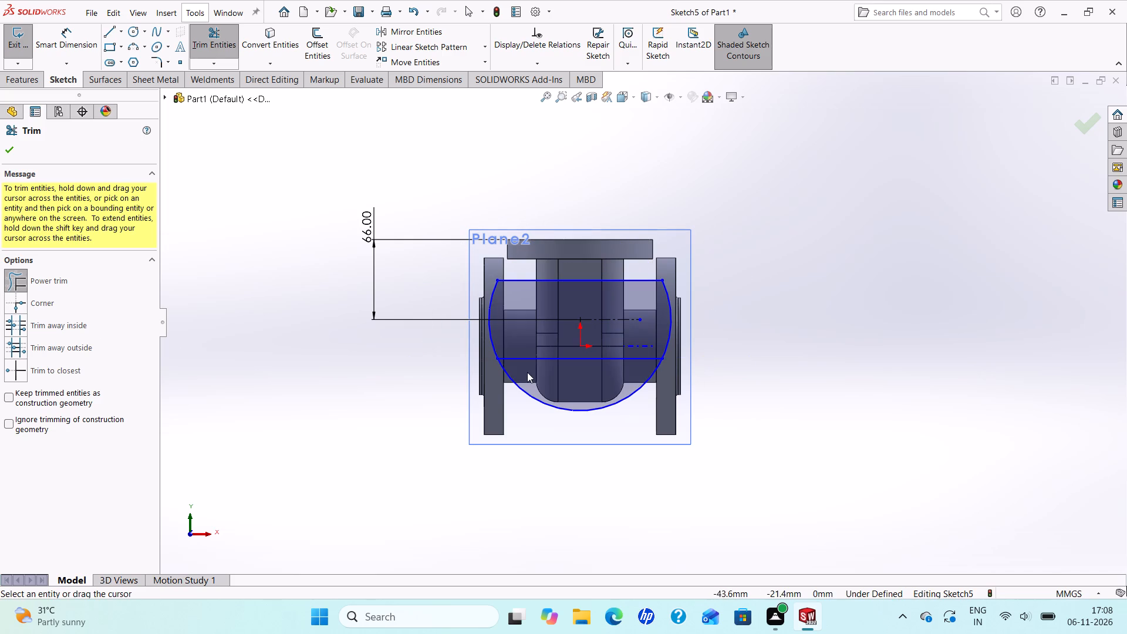
pyautogui.moveTo(479, 388); pyautogui.dragTo(669, 396)
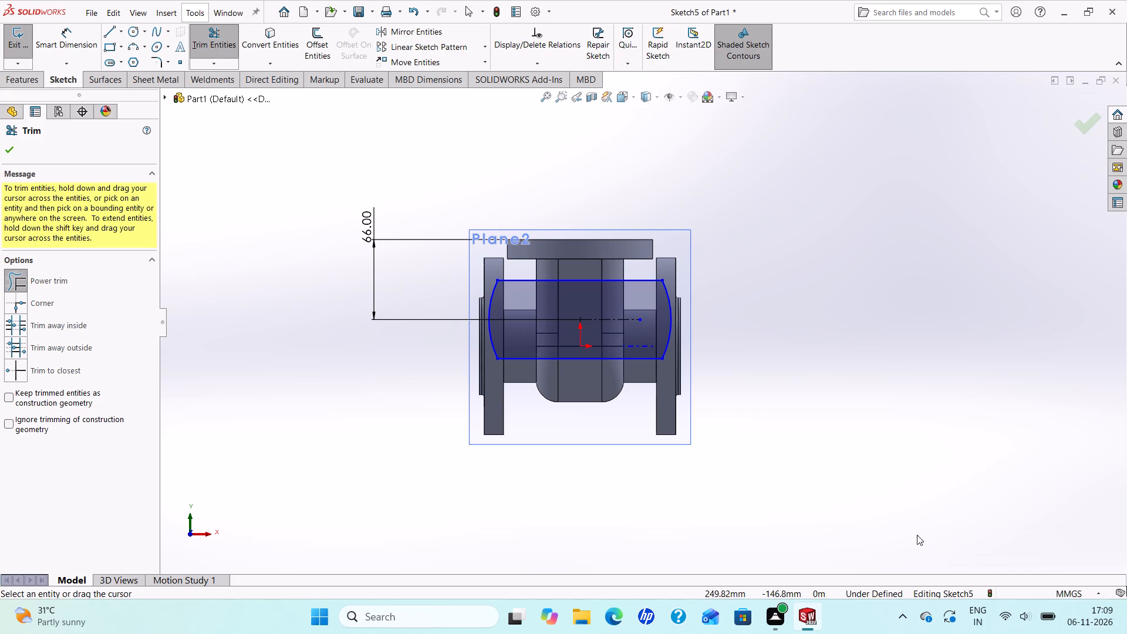
pyautogui.click(4, 156)
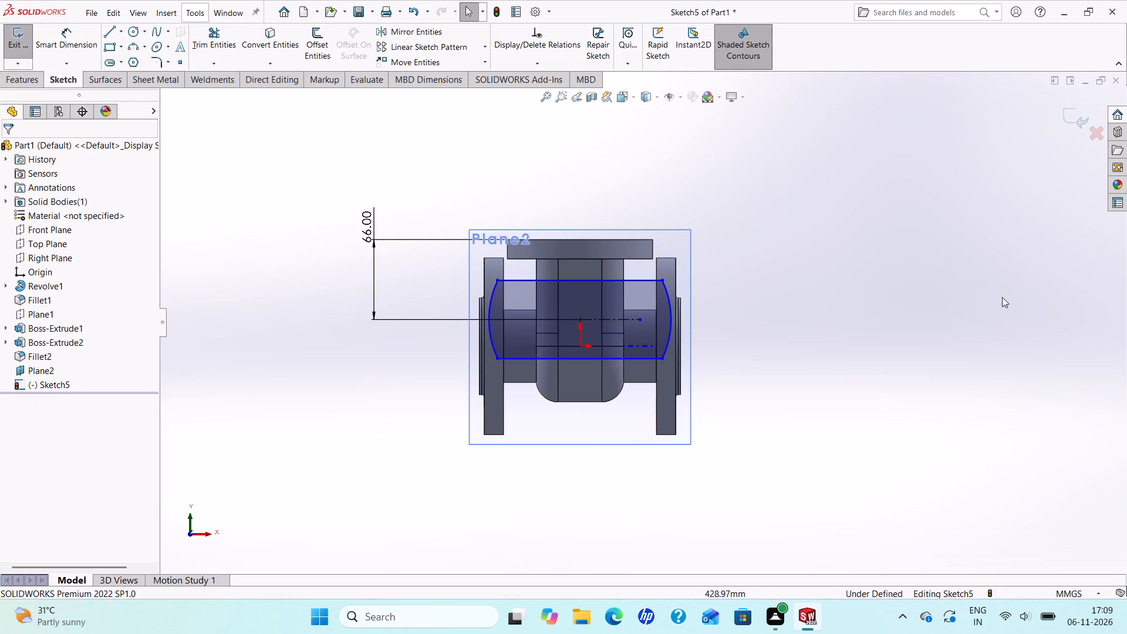
# Dimension the arc on the profile's positive X side with a 65 mm radius.
pyautogui.click(50, 42)
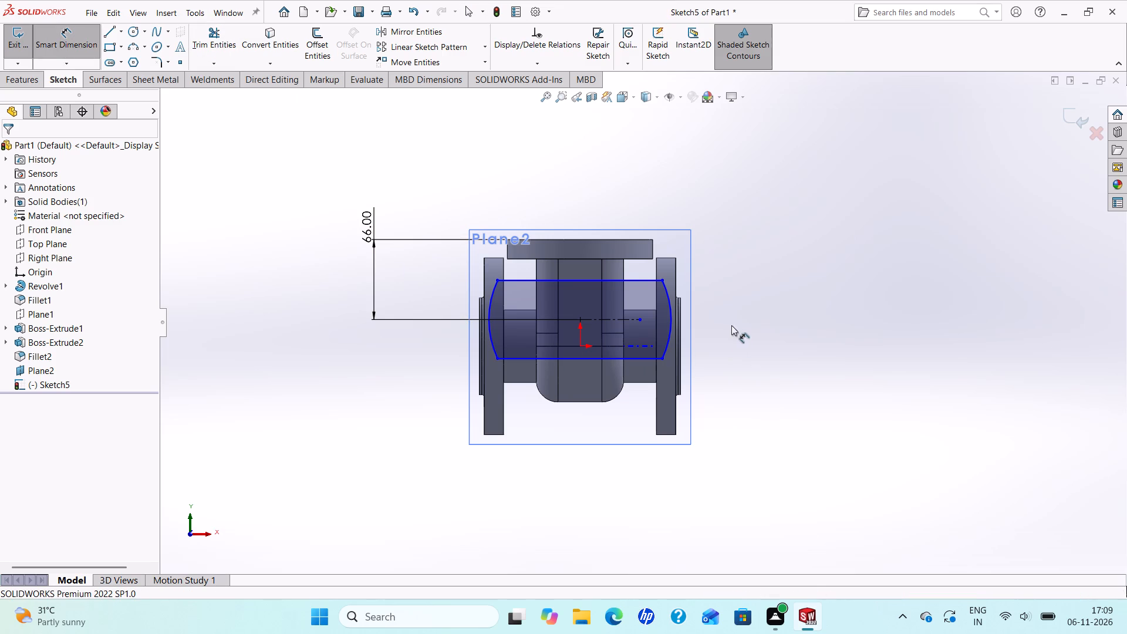
pyautogui.click(666, 294)
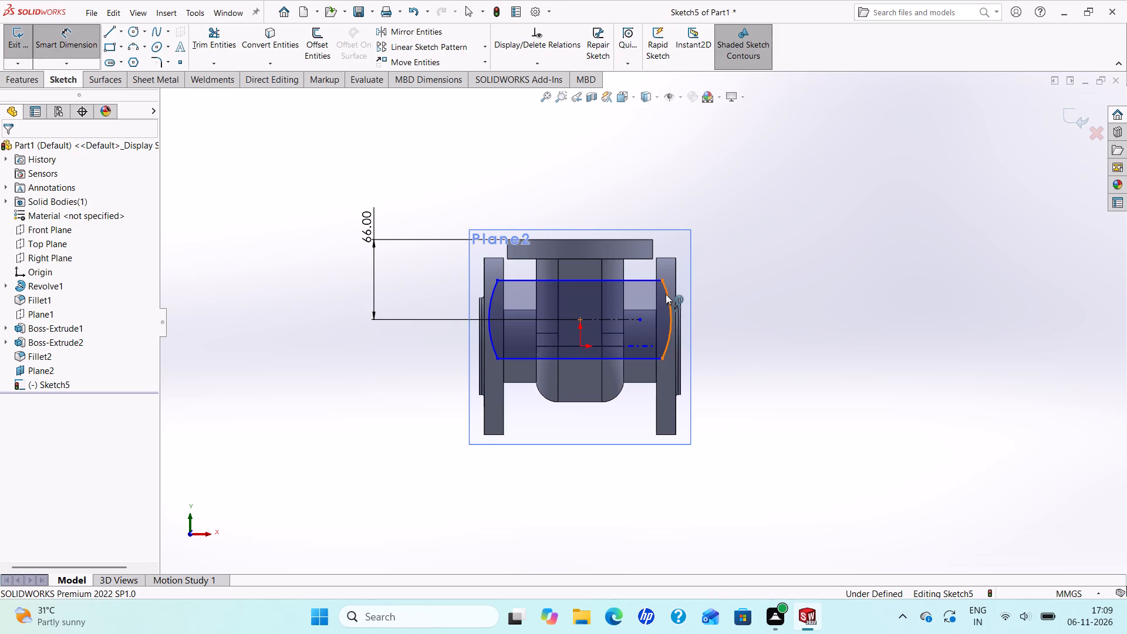
pyautogui.click(779, 242)
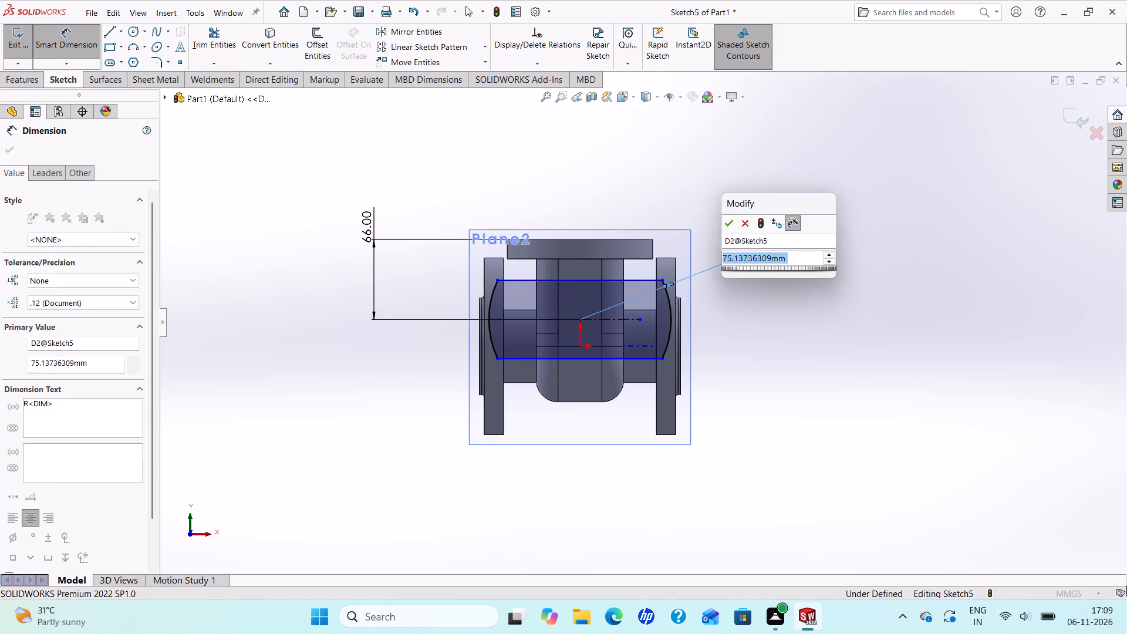
pyautogui.write('65')
pyautogui.press('Return')
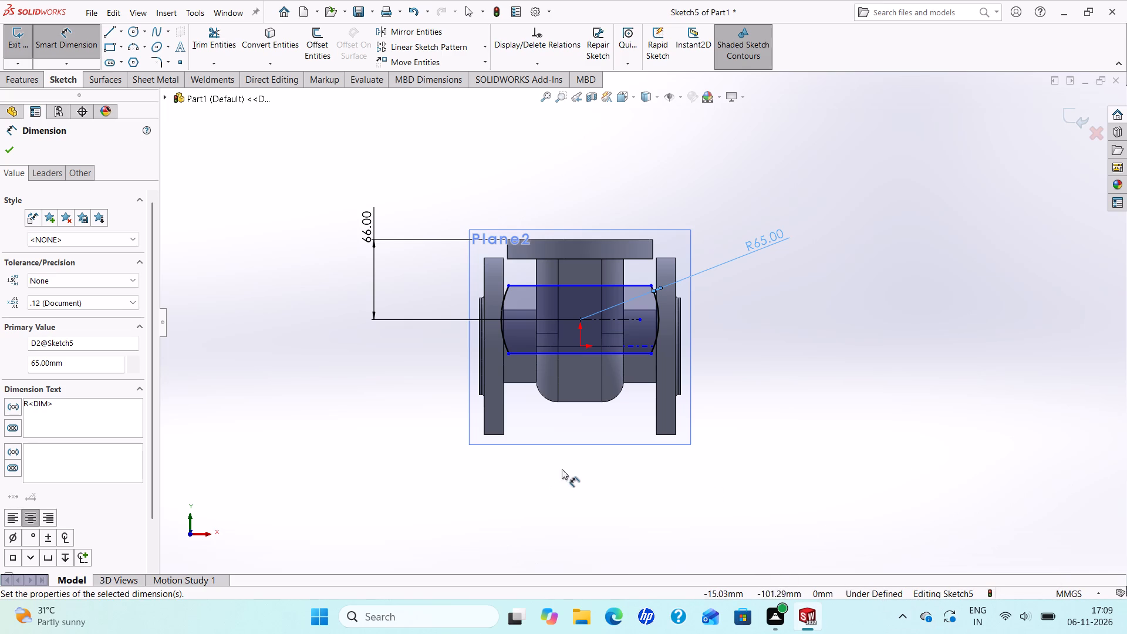
# Dimension the vertical distance between the profile's upper and lower horizontal lines at 90 mm.
pyautogui.click(605, 356)
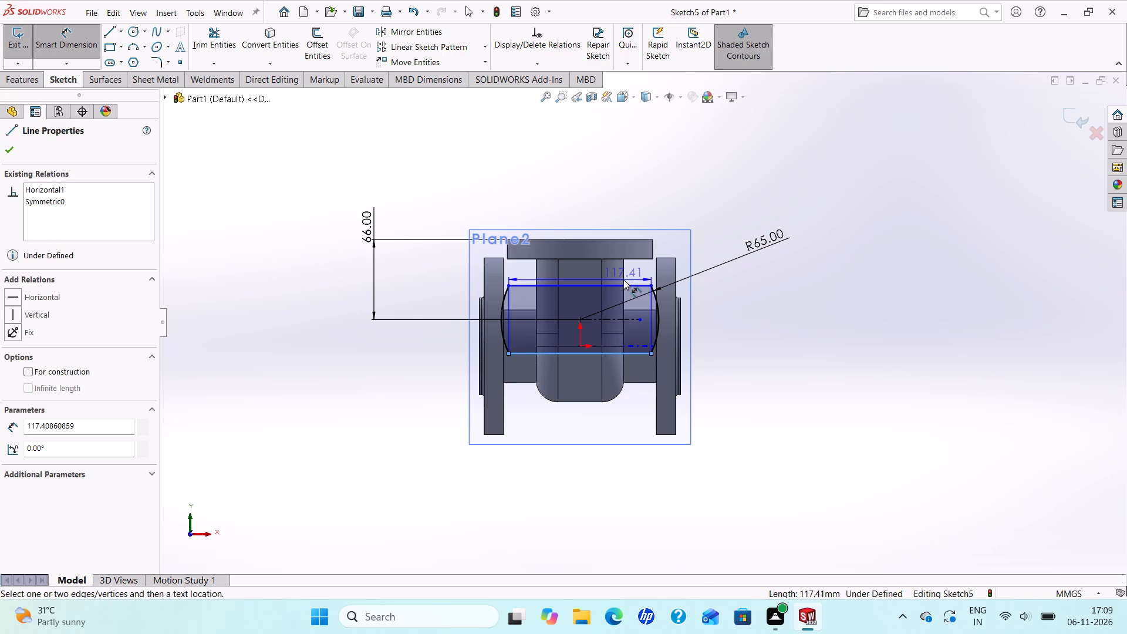
pyautogui.click(622, 288)
pyautogui.click(793, 322)
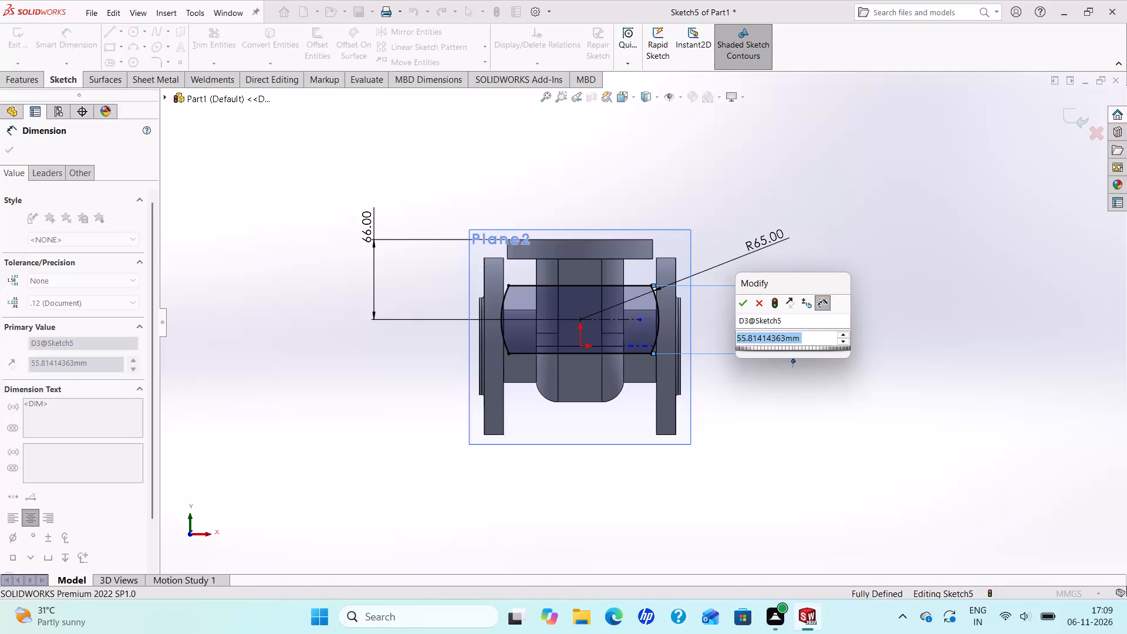
pyautogui.write('90')
pyautogui.press('Return')
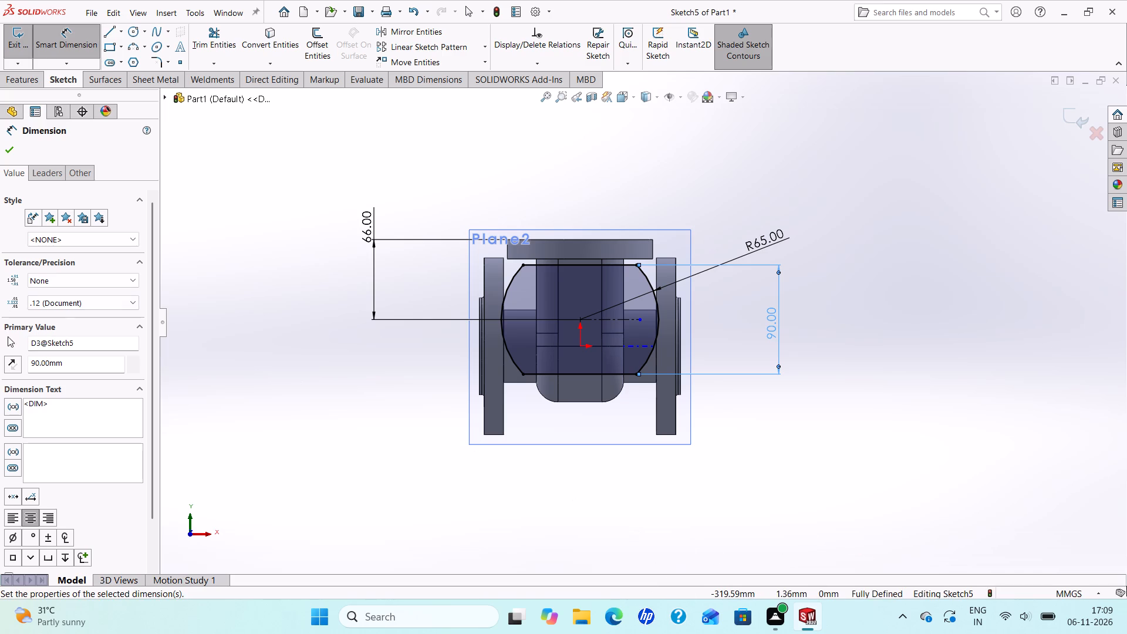
# Set the distance between the profile's two horizontal lines to 80 mm.
pyautogui.moveTo(68, 363); pyautogui.dragTo(0, 345)
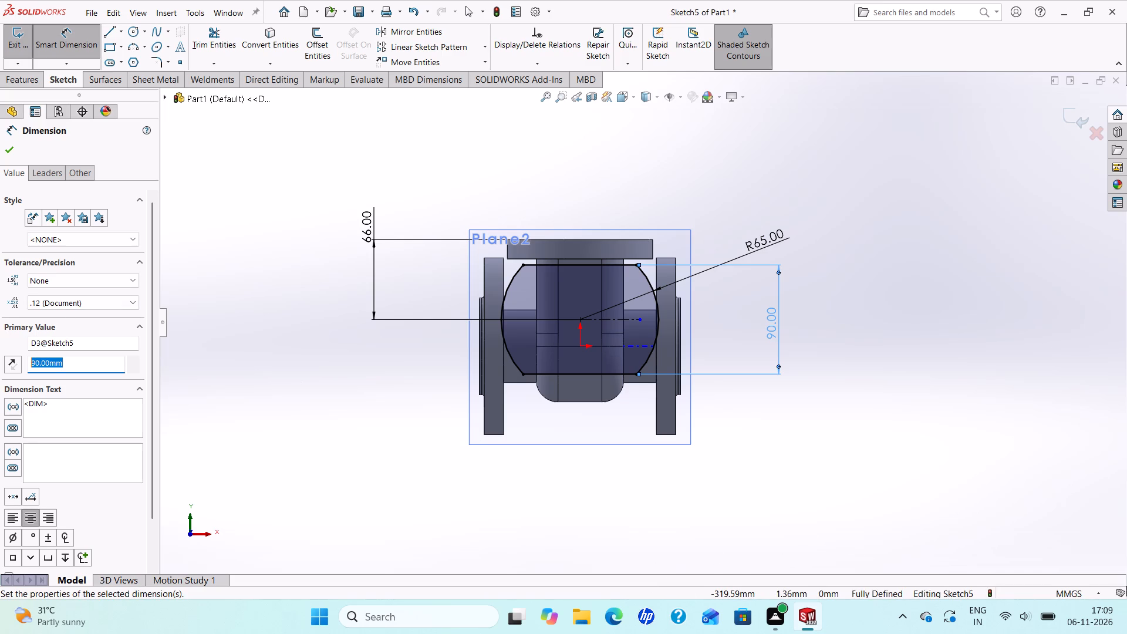
pyautogui.moveTo(0, 345); pyautogui.dragTo(0, 348)
pyautogui.write('80')
pyautogui.press('Return')
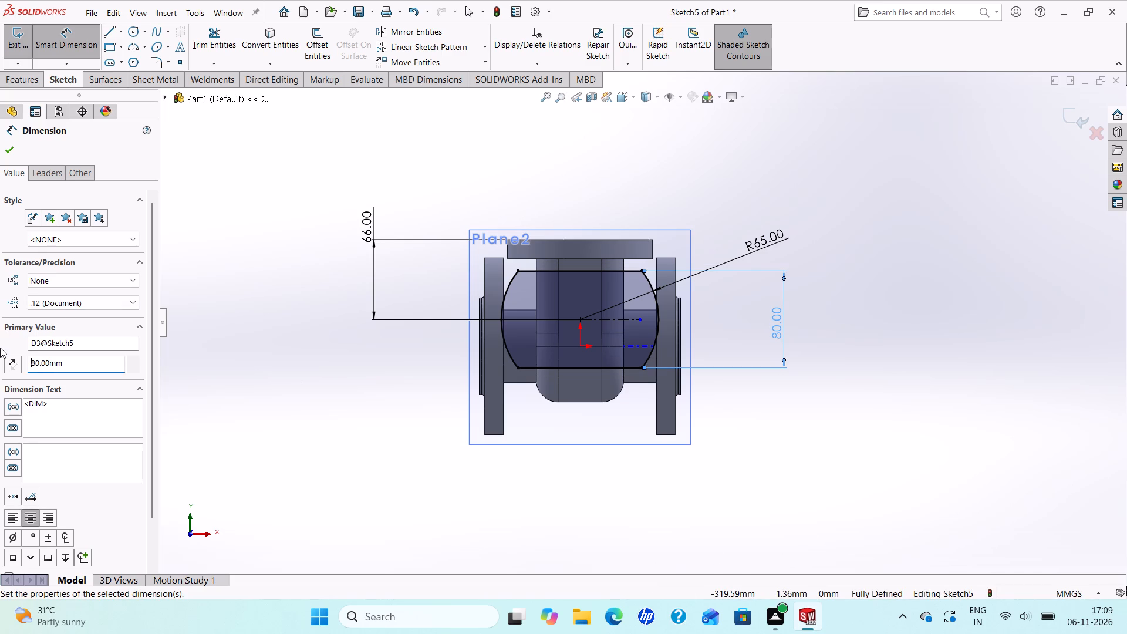
pyautogui.click(8, 151)
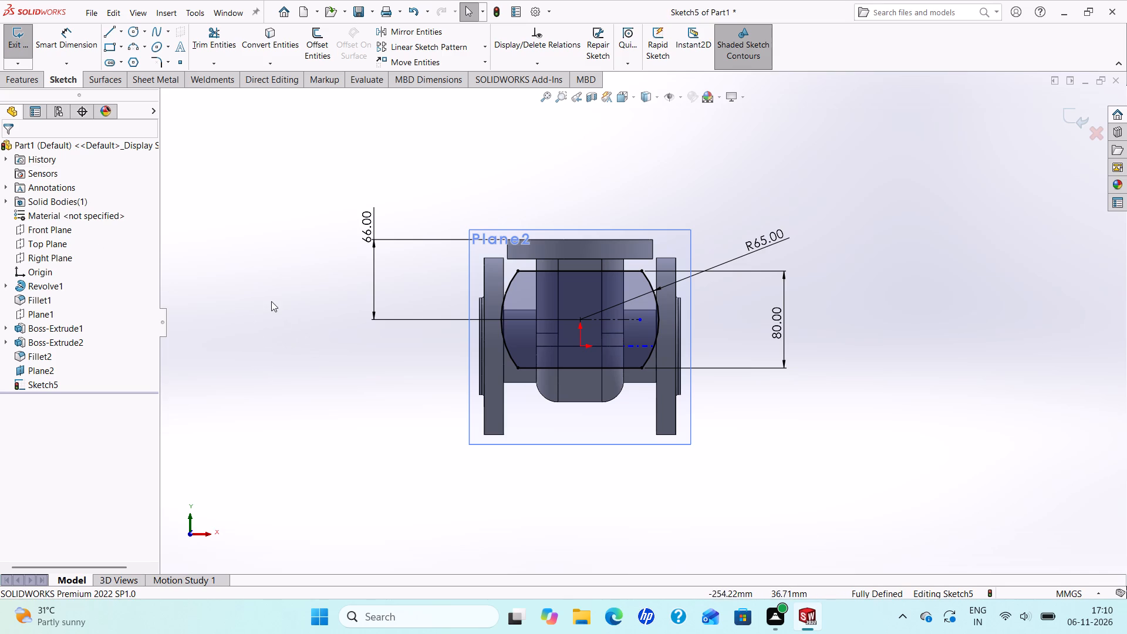
# Extrude the closed profile as a 16 mm Blind boss with merged result, in the reversed direction toward the main body.
pyautogui.click(14, 81)
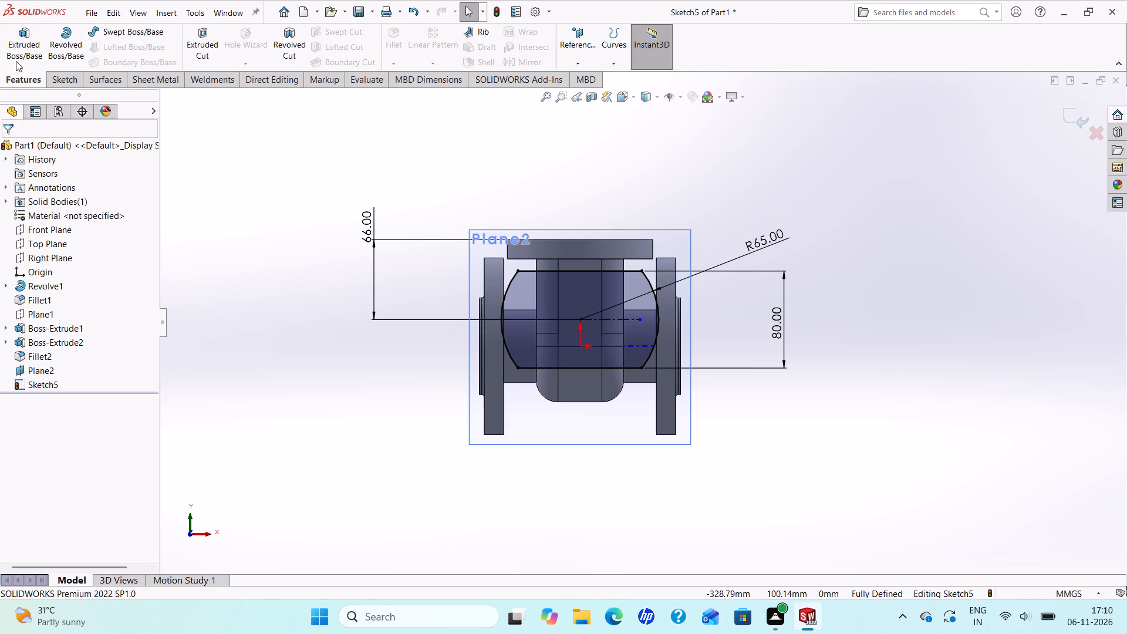
pyautogui.click(19, 52)
pyautogui.scroll(2, 326, 289)
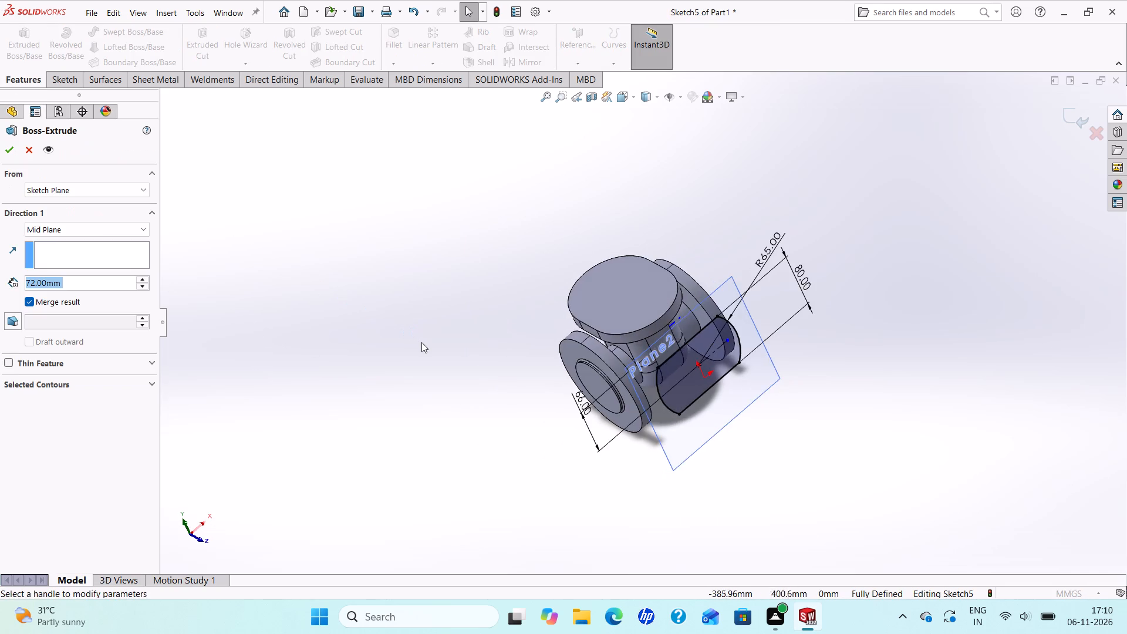
pyautogui.moveTo(424, 344); pyautogui.dragTo(290, 433, button='middle')
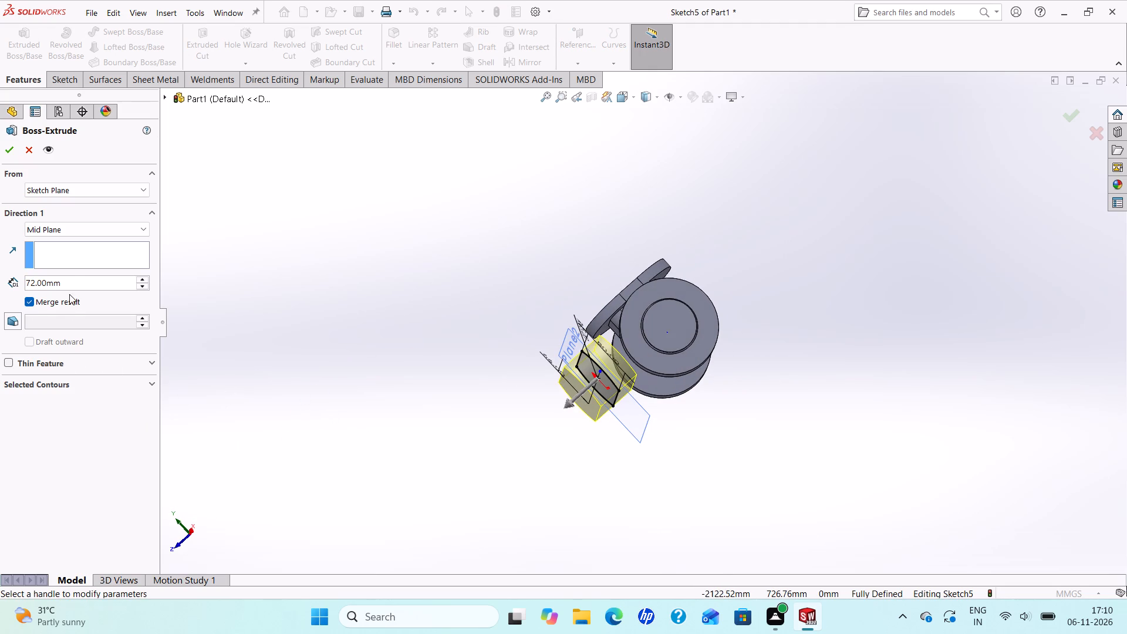
pyautogui.click(141, 224)
pyautogui.click(85, 238)
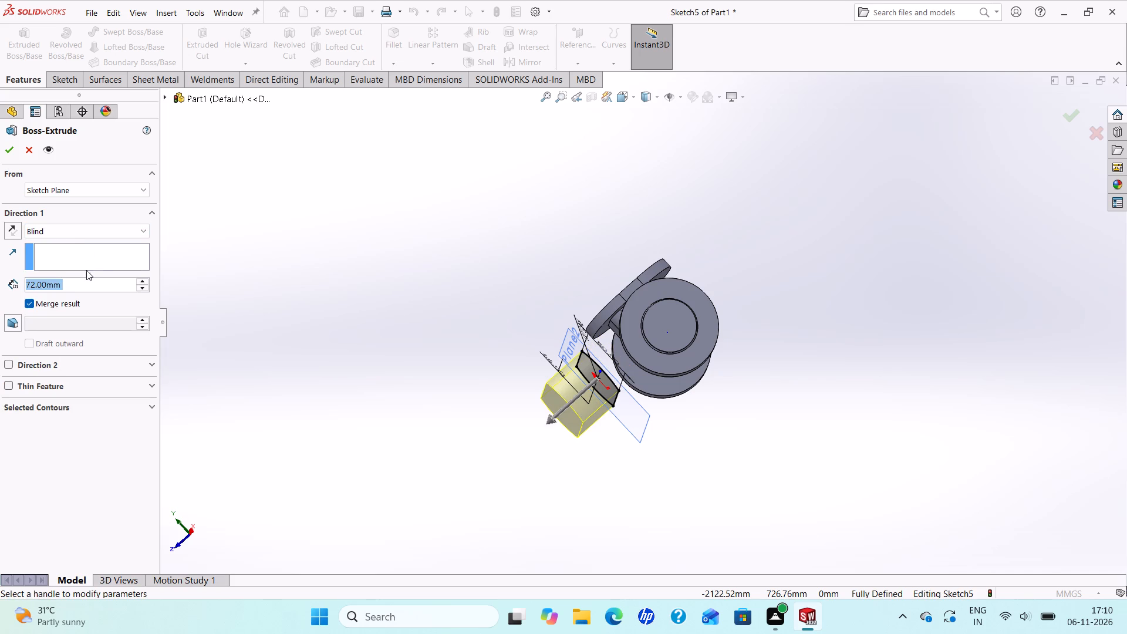
pyautogui.write('16')
pyautogui.press('Return')
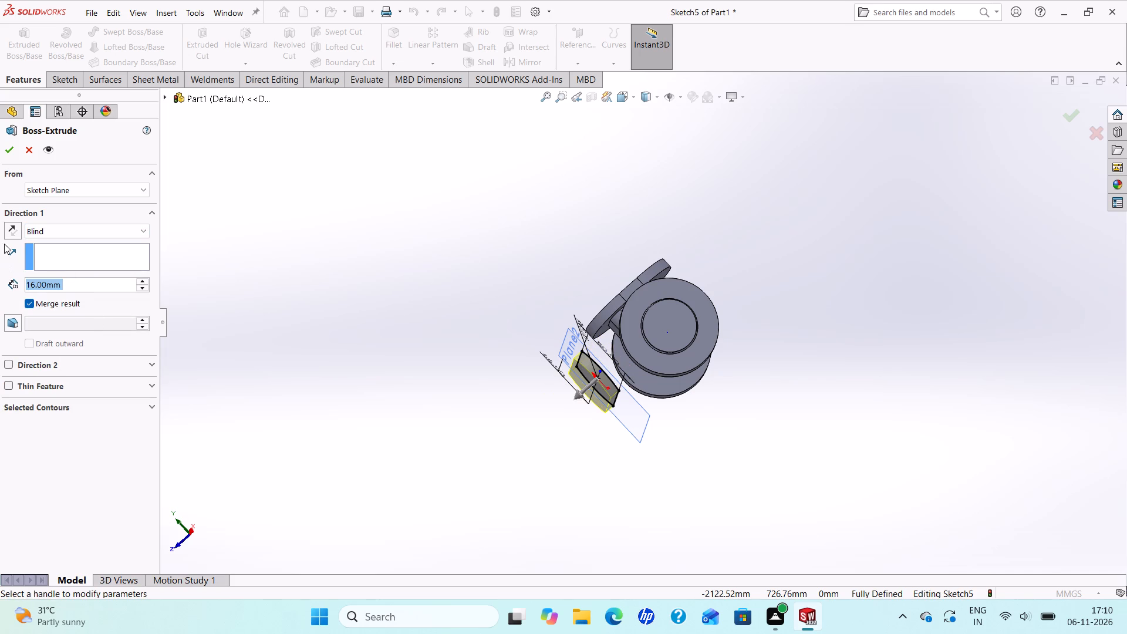
pyautogui.click(6, 232)
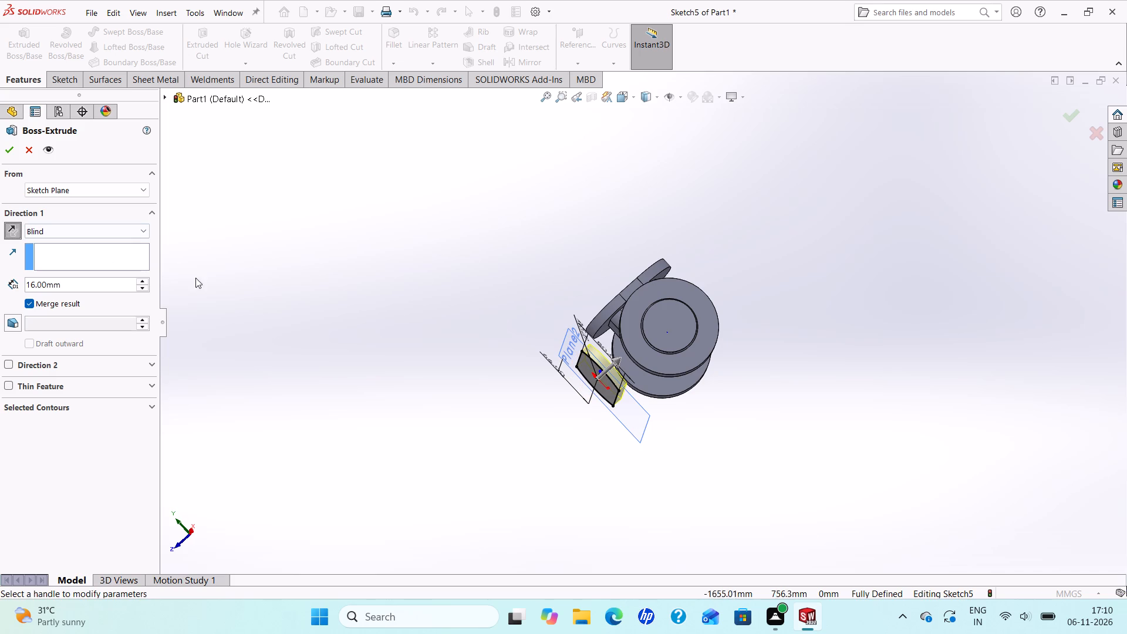
pyautogui.click(6, 146)
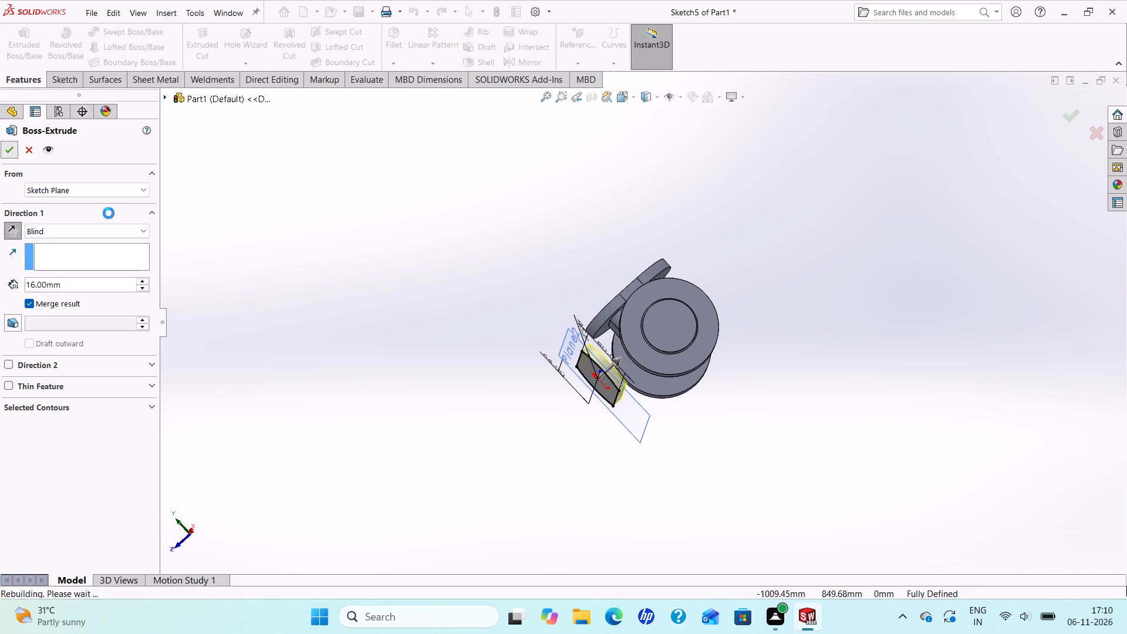
pyautogui.press('Escape')
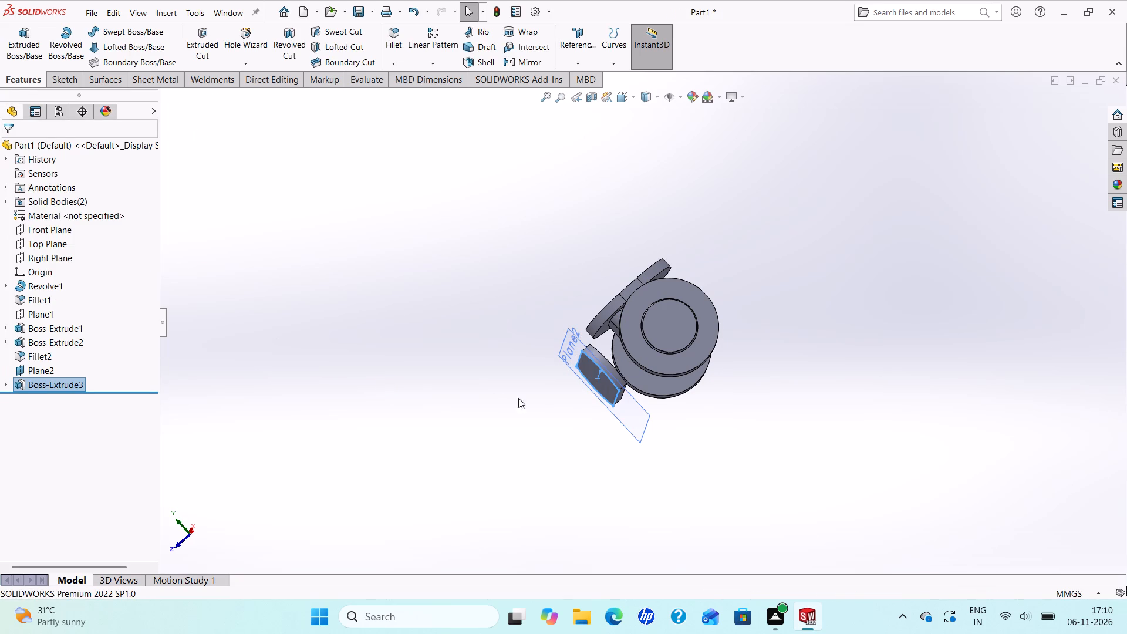
# Hide the offset plane that carries the new flange profile.
pyautogui.moveTo(589, 400); pyautogui.dragTo(653, 328, button='middle')
pyautogui.scroll(-1, 685, 403)
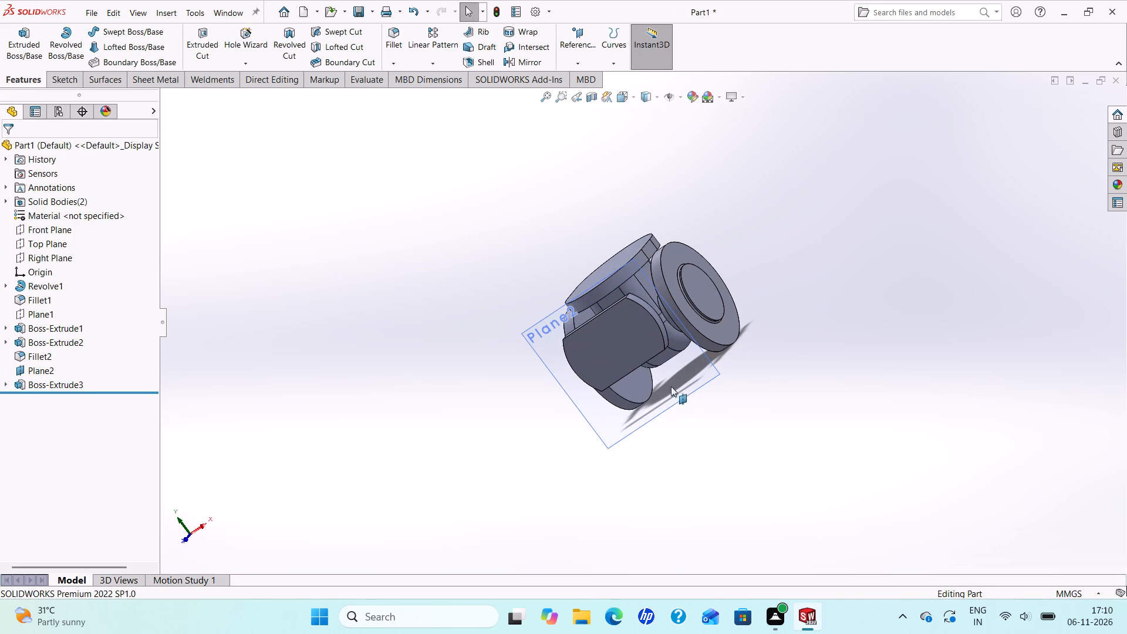
pyautogui.rightClick(679, 384)
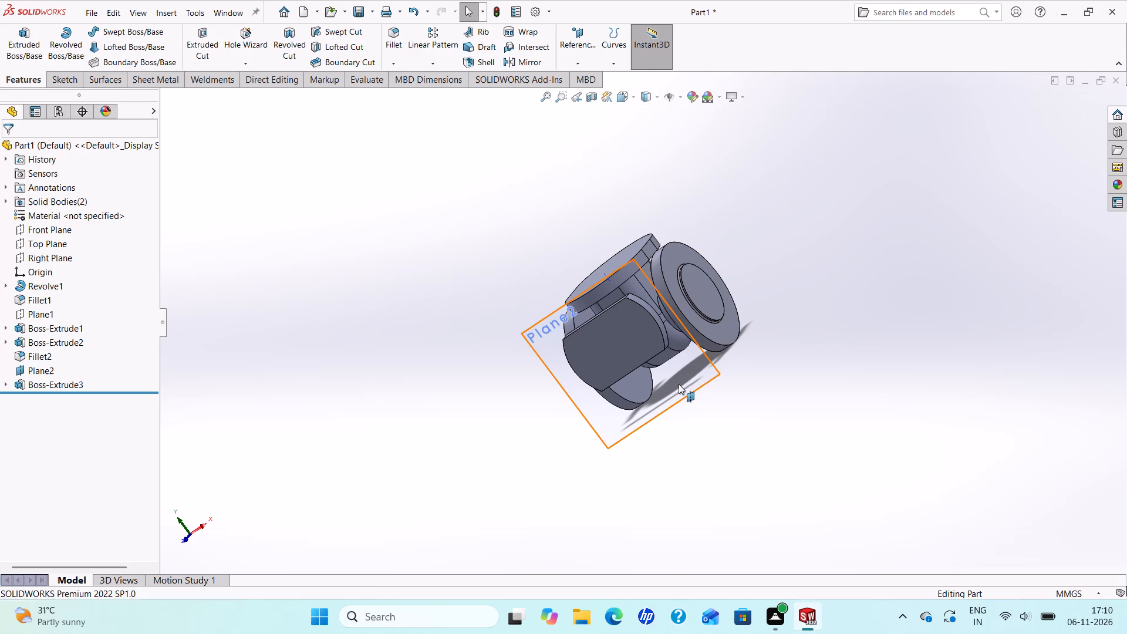
pyautogui.click(723, 370)
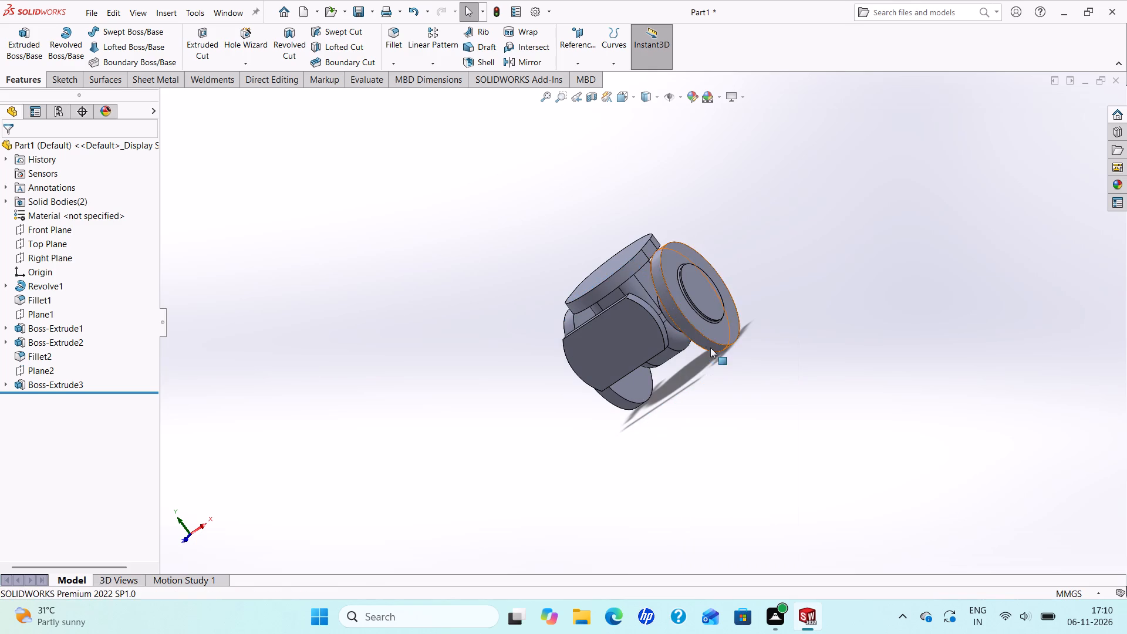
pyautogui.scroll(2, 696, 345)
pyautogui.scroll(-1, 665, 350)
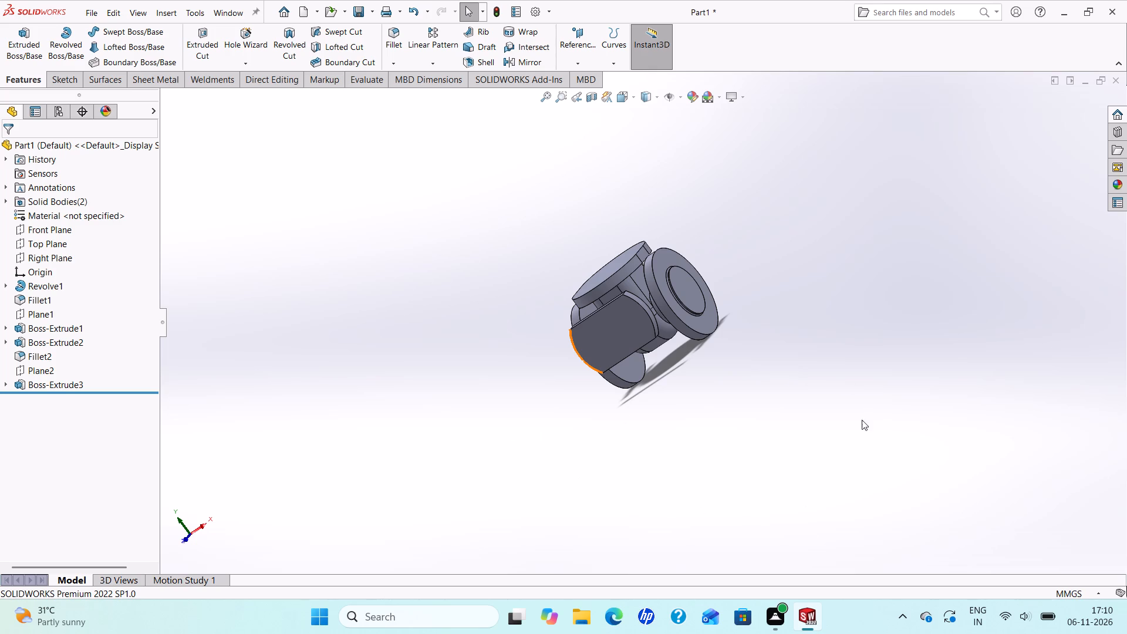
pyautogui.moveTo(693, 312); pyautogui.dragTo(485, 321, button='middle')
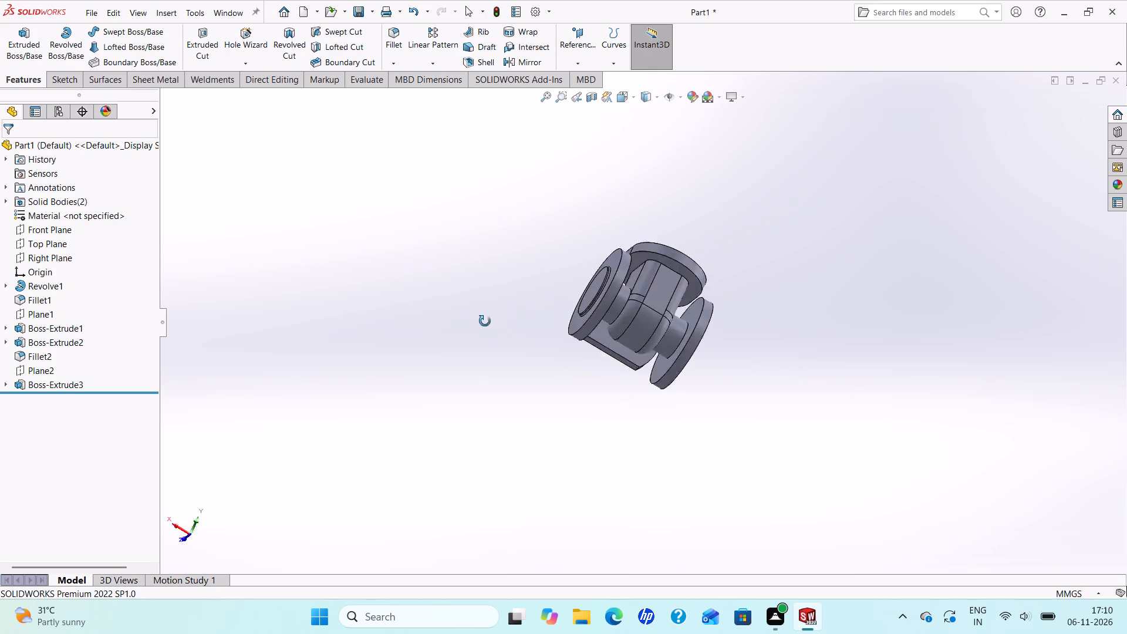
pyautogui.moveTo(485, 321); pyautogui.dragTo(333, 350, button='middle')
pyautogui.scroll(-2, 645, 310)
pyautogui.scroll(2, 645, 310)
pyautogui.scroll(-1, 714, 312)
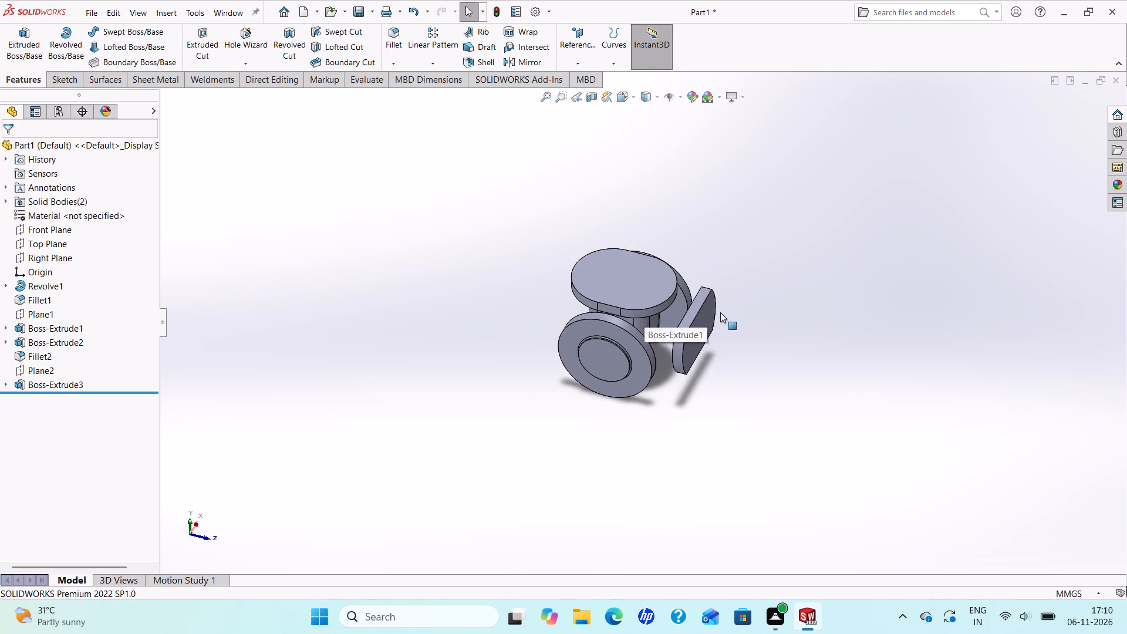
# Examine the new side flange and its position relative to the main body from several angles.
pyautogui.scroll(-1, 720, 312)
pyautogui.moveTo(720, 312); pyautogui.dragTo(652, 404, button='middle')
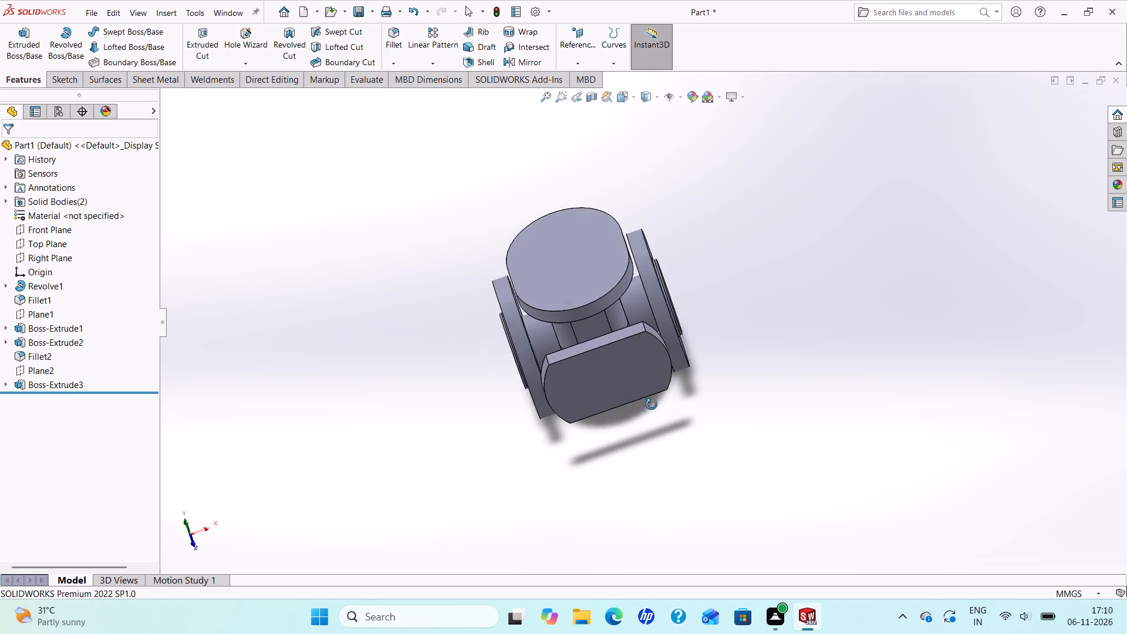
pyautogui.moveTo(652, 404); pyautogui.dragTo(654, 410, button='middle')
pyautogui.scroll(-2, 669, 303)
pyautogui.scroll(2, 656, 322)
pyautogui.scroll(-3, 404, 319)
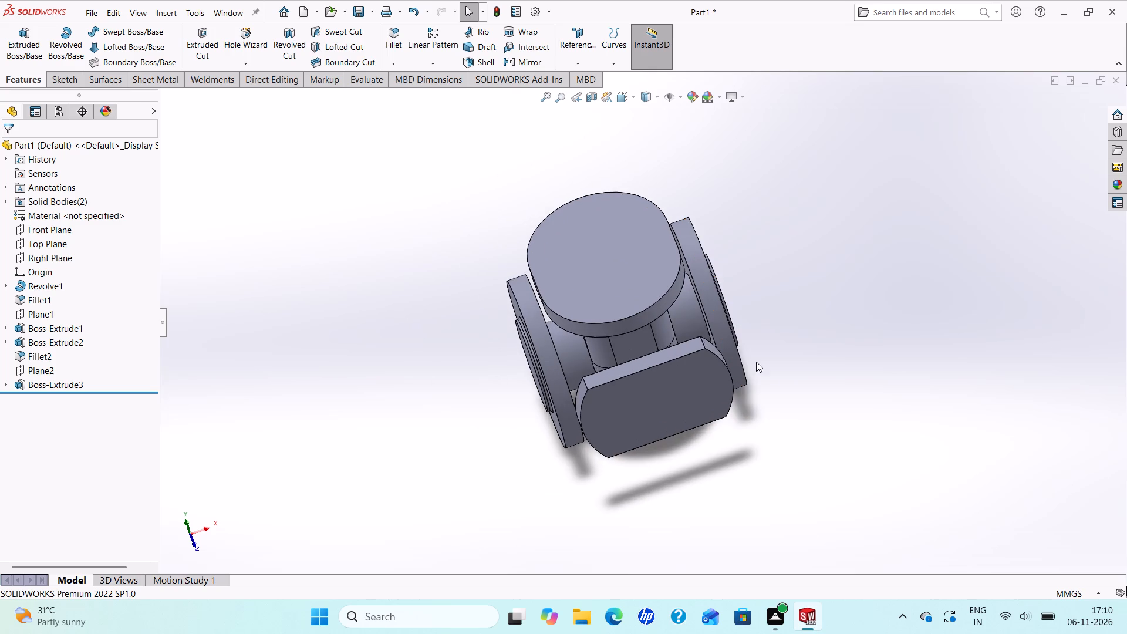
pyautogui.scroll(3, 771, 371)
pyautogui.scroll(-3, 771, 371)
pyautogui.scroll(4, 771, 371)
pyautogui.scroll(-3, 764, 357)
pyautogui.scroll(3, 484, 332)
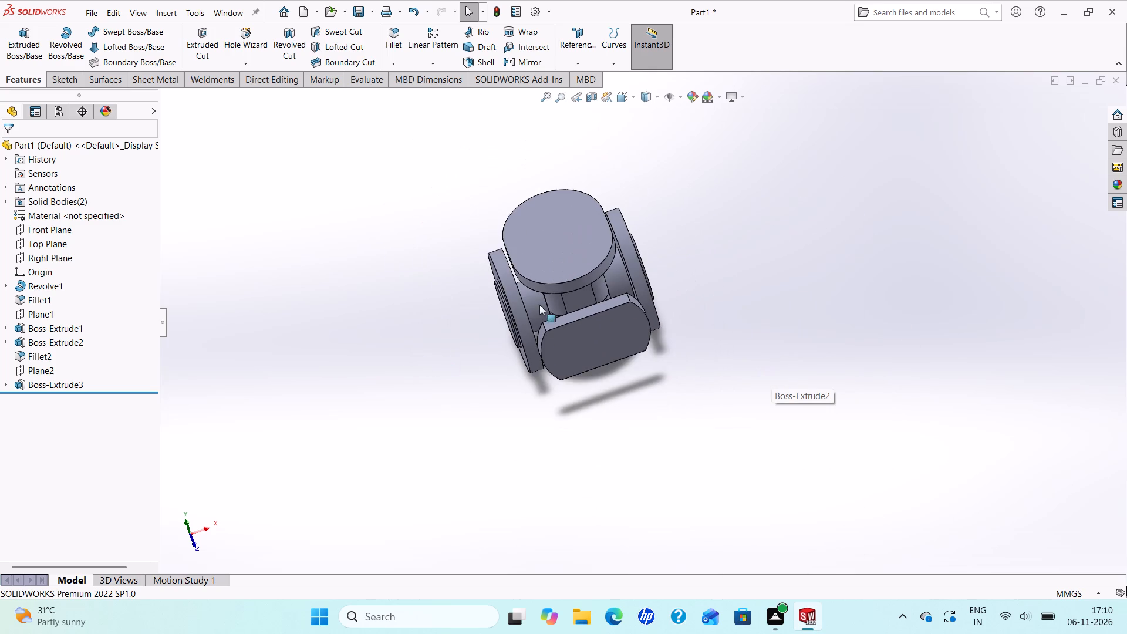
pyautogui.scroll(-3, 539, 305)
pyautogui.moveTo(536, 313); pyautogui.dragTo(643, 330, button='middle')
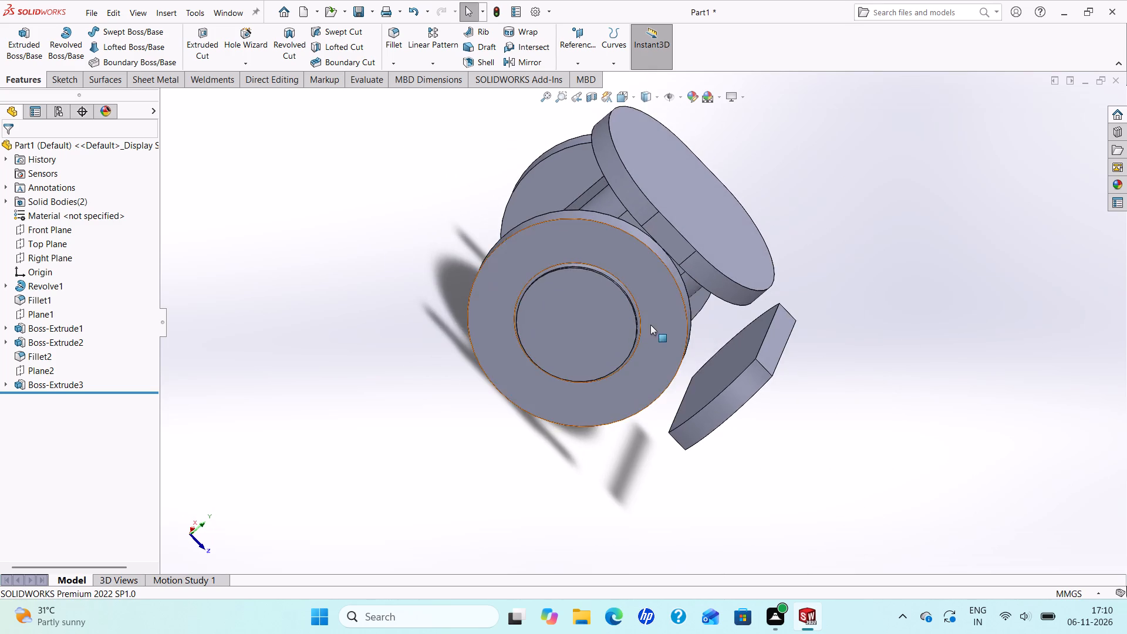
pyautogui.scroll(-2, 649, 333)
pyautogui.scroll(2, 649, 333)
pyautogui.scroll(1, 611, 386)
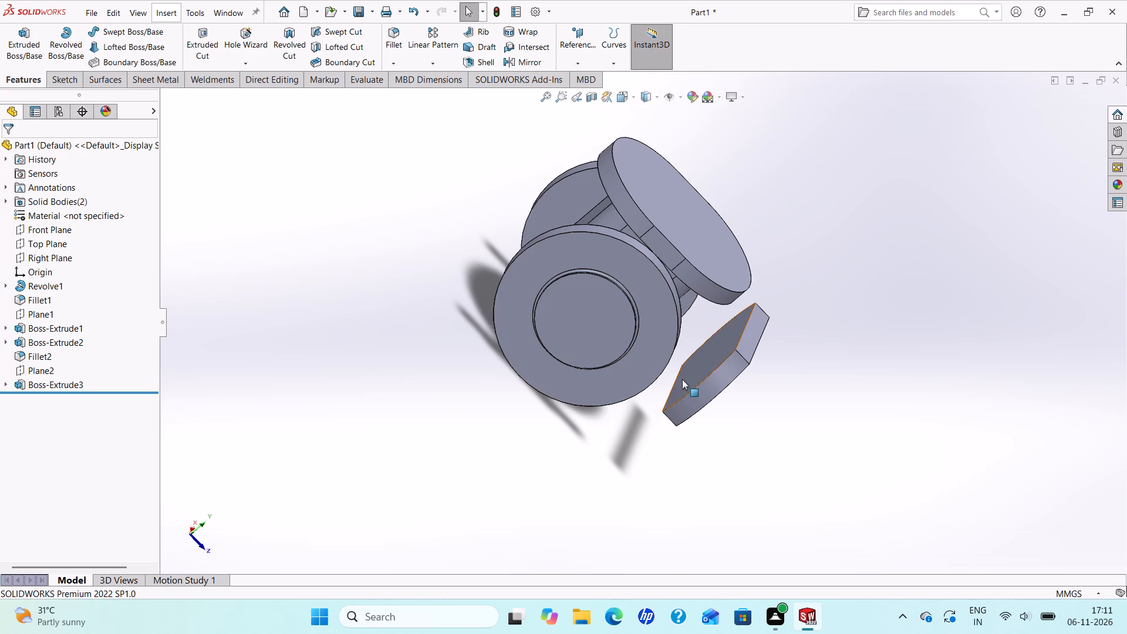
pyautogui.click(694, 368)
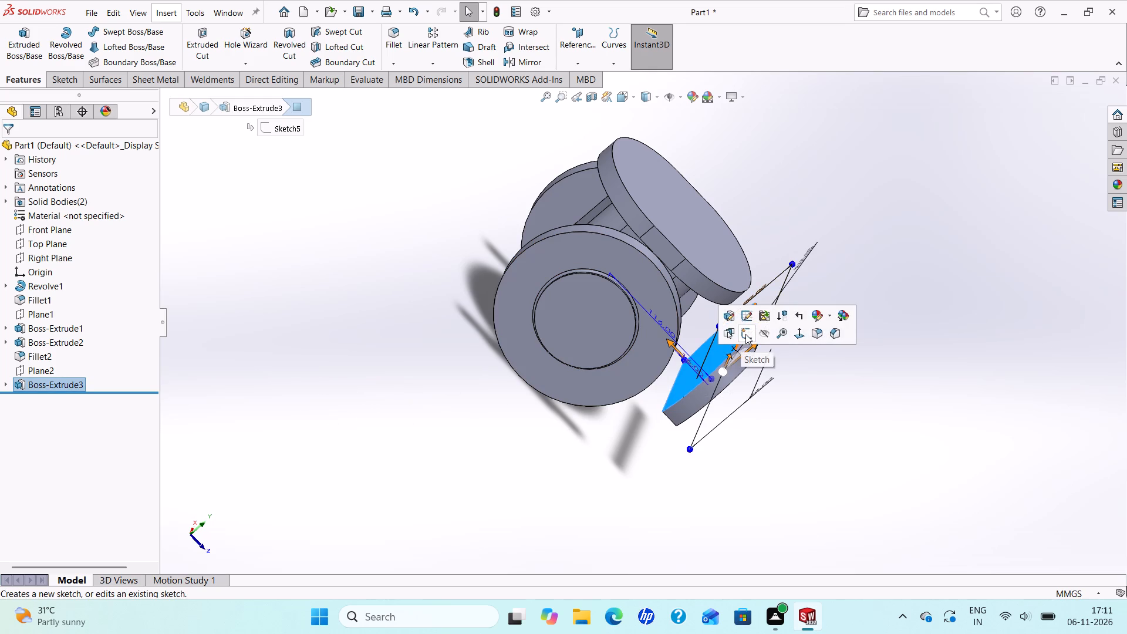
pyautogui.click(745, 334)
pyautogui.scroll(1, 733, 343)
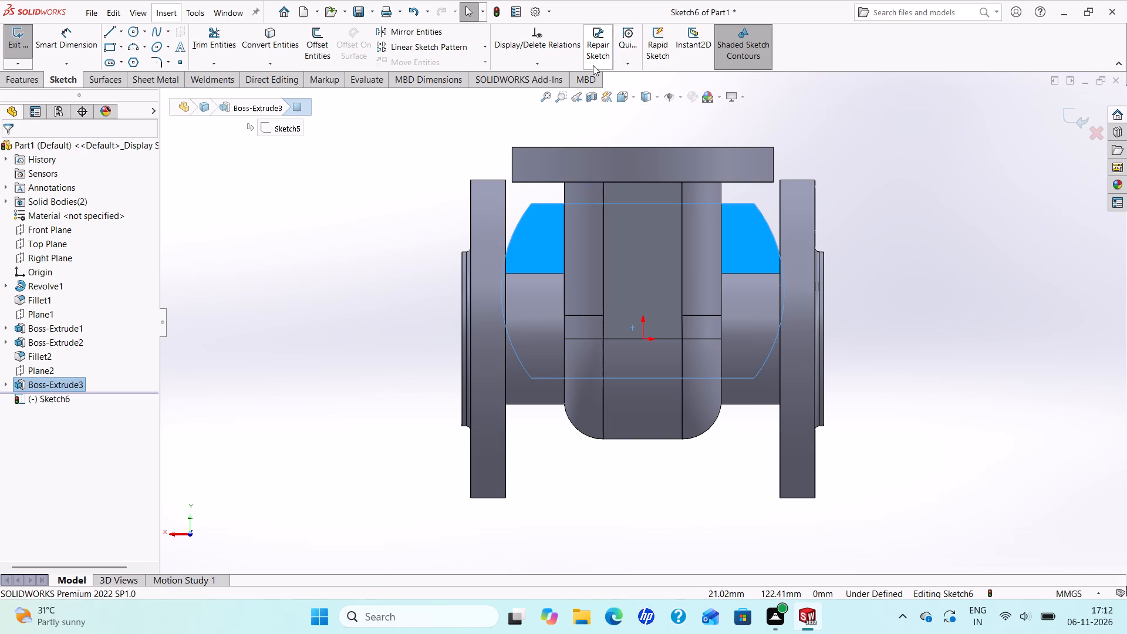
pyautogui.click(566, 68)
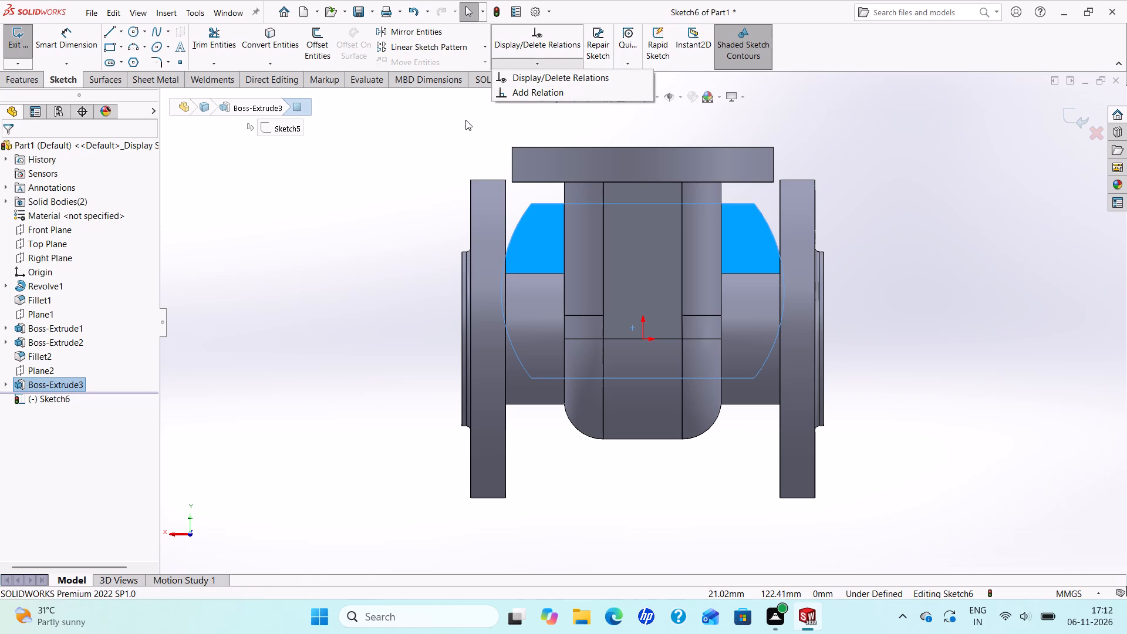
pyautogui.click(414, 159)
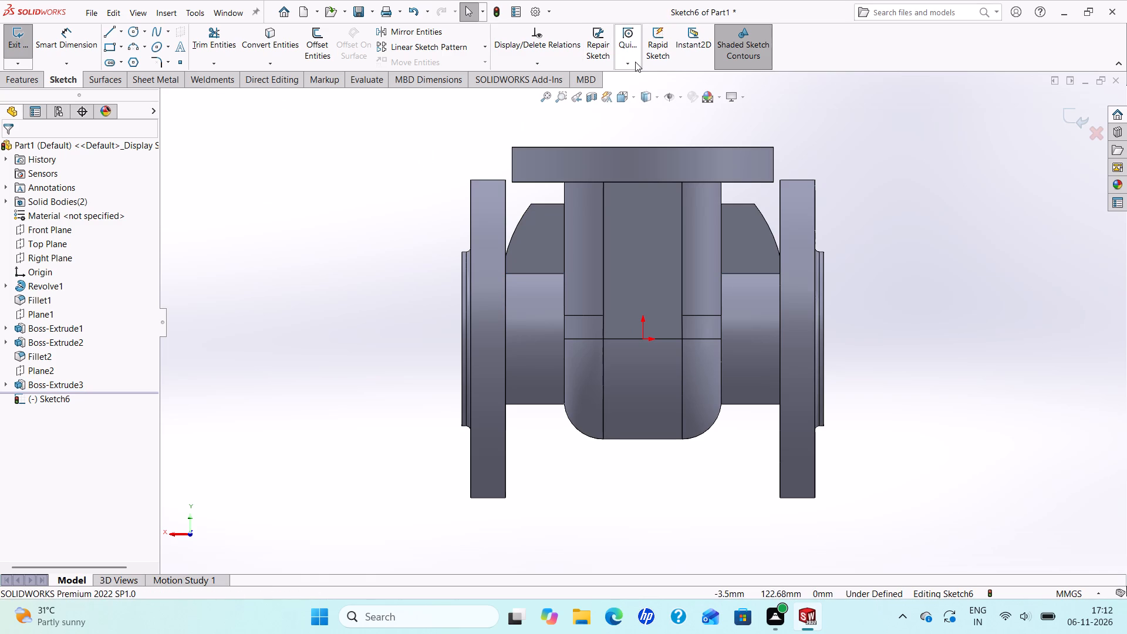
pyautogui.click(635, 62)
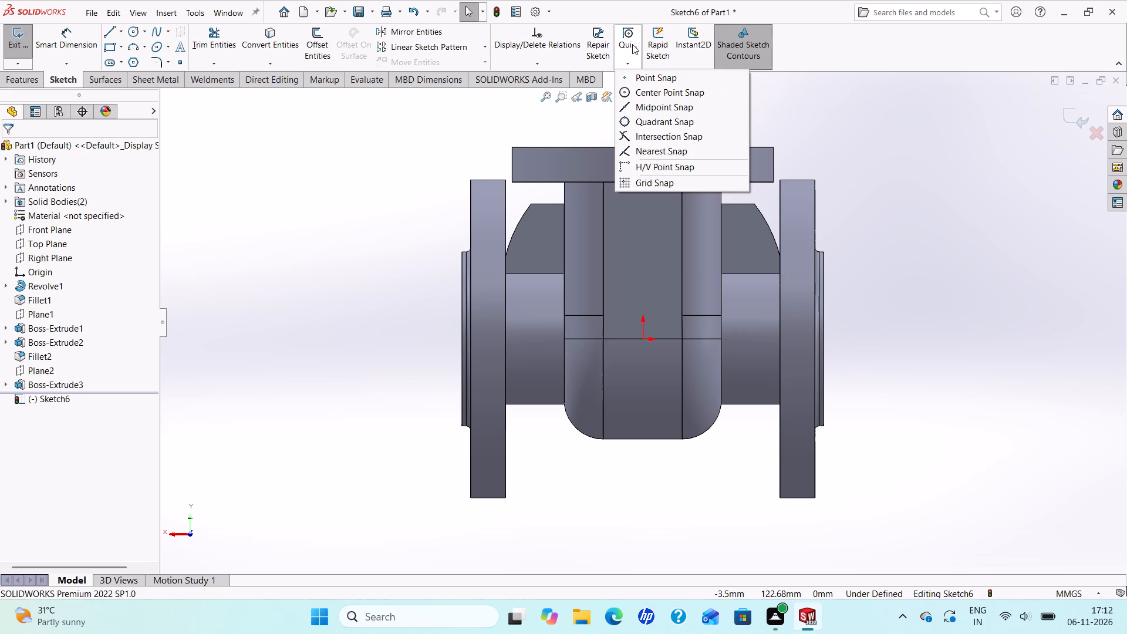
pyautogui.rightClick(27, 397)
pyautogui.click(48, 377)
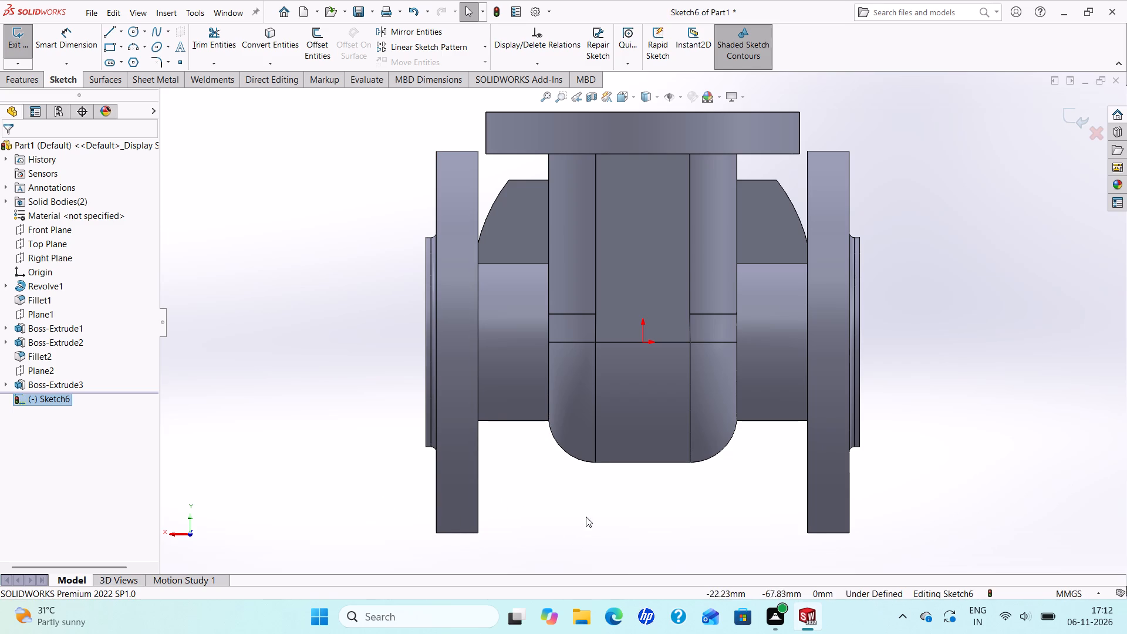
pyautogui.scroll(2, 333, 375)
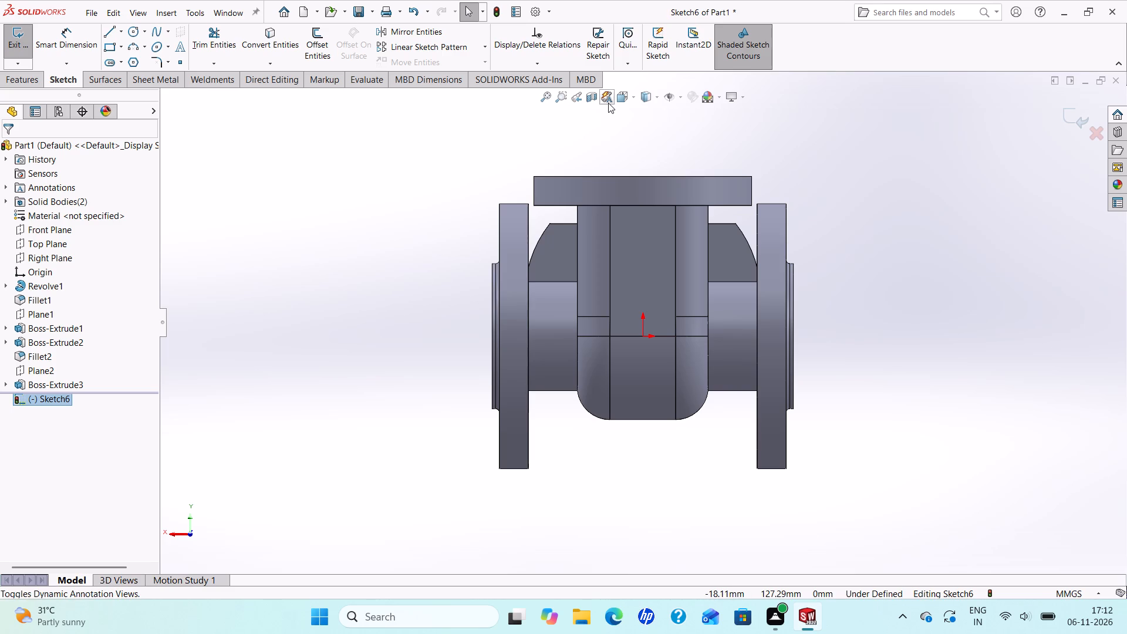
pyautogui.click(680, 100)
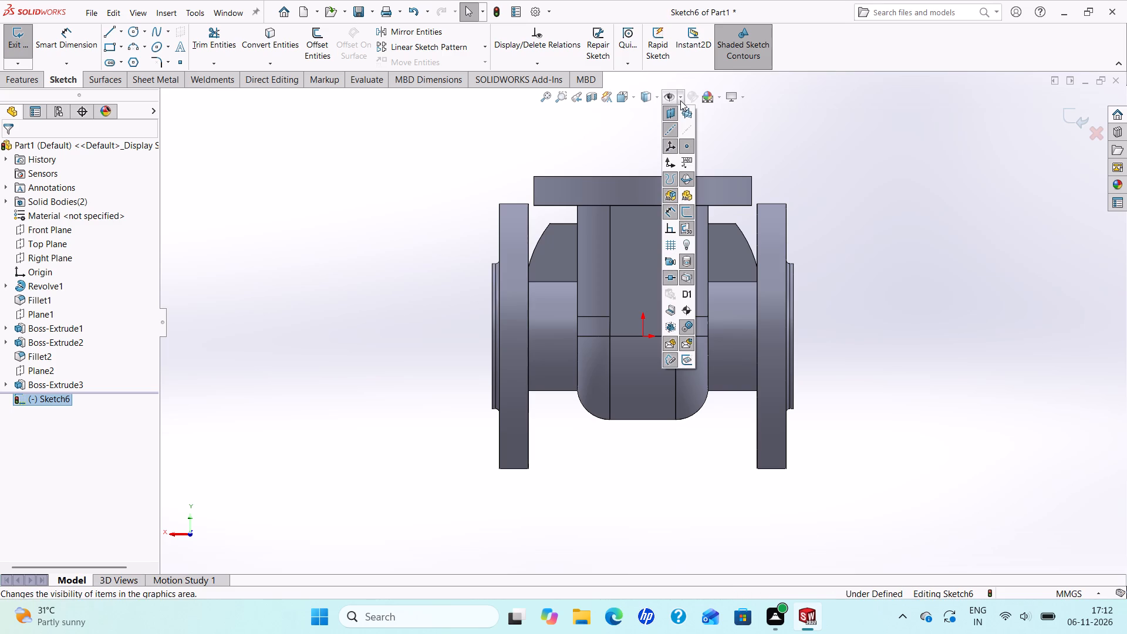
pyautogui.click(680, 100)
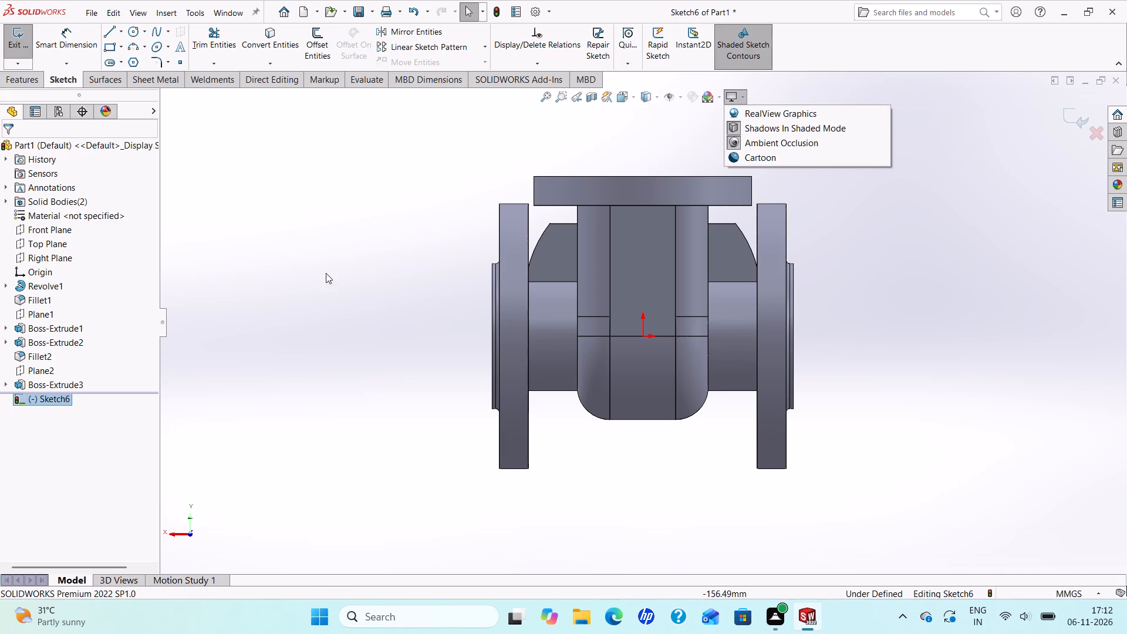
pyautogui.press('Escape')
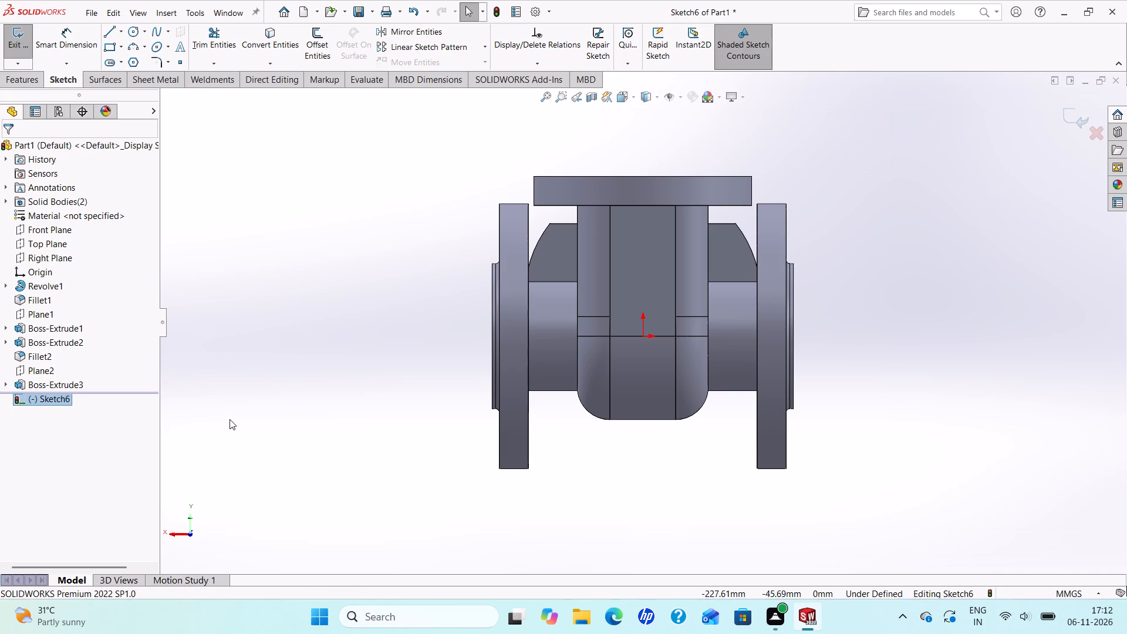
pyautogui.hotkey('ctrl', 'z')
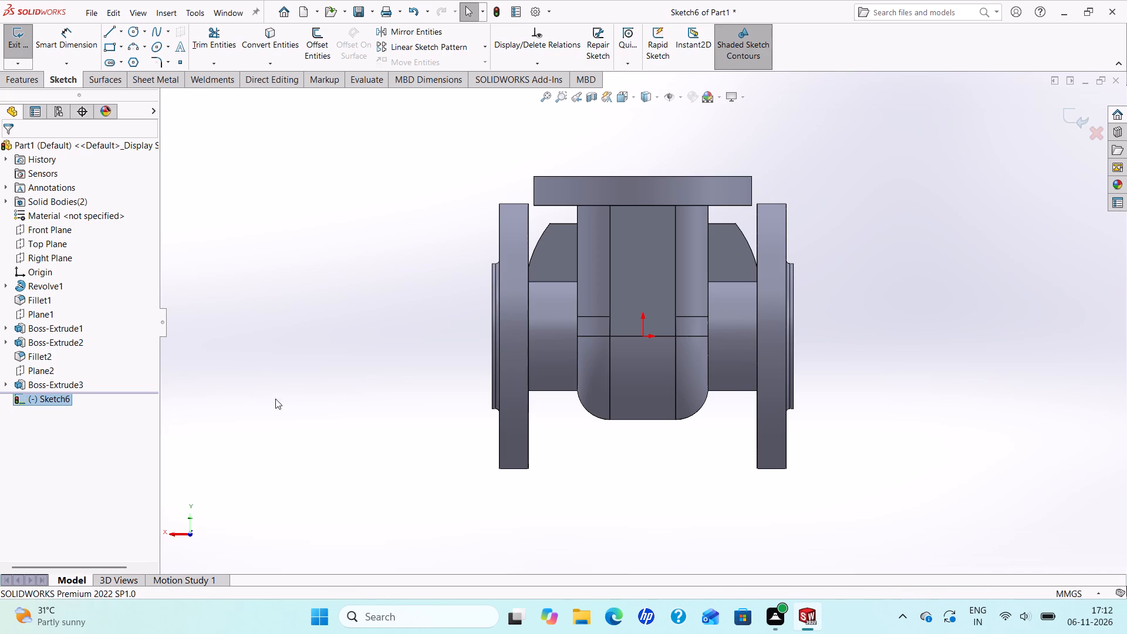
# Start a new sketch on the outer flat face of the flat-sided side flange.
pyautogui.moveTo(647, 383); pyautogui.dragTo(583, 340, button='middle')
pyautogui.scroll(-1, 633, 372)
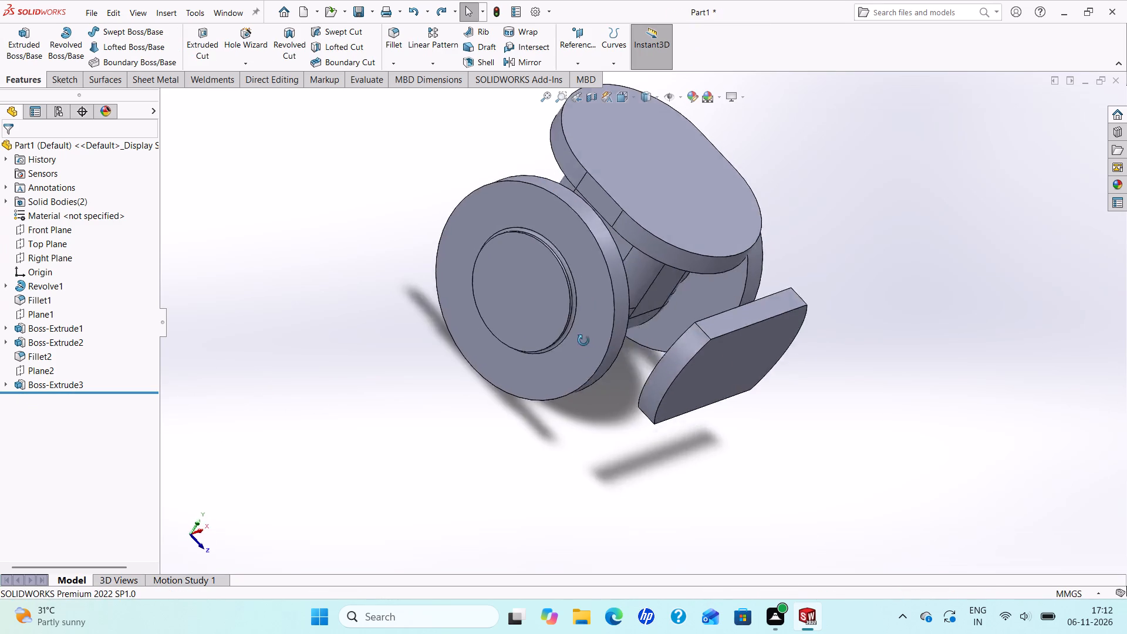
pyautogui.moveTo(583, 340); pyautogui.dragTo(569, 332, button='middle')
pyautogui.click(677, 372)
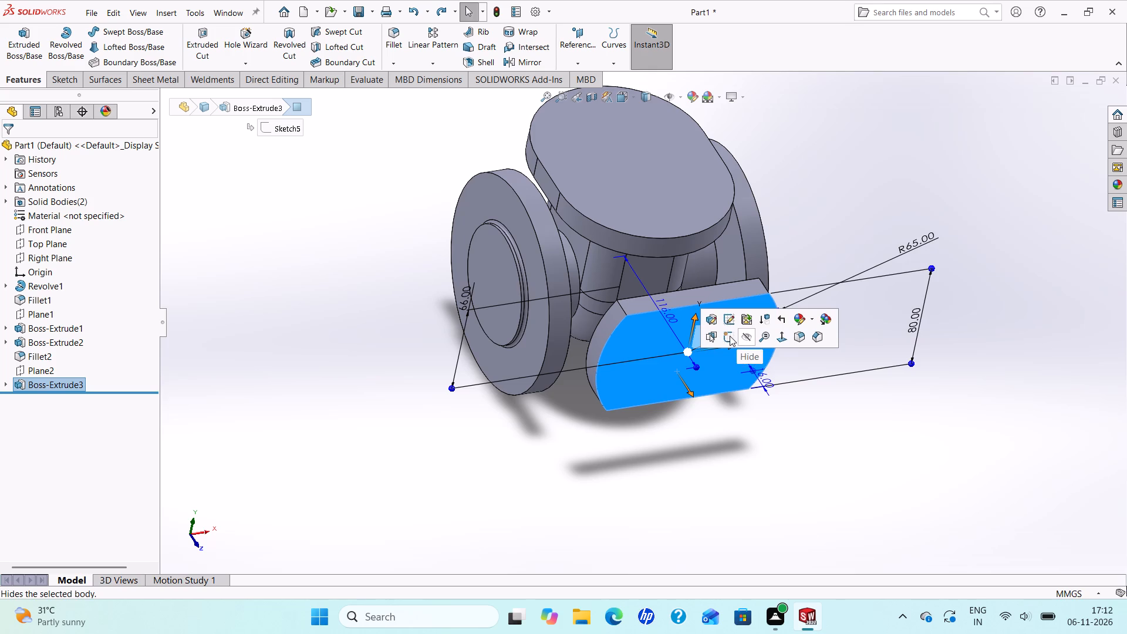
pyautogui.click(730, 335)
pyautogui.scroll(3, 714, 335)
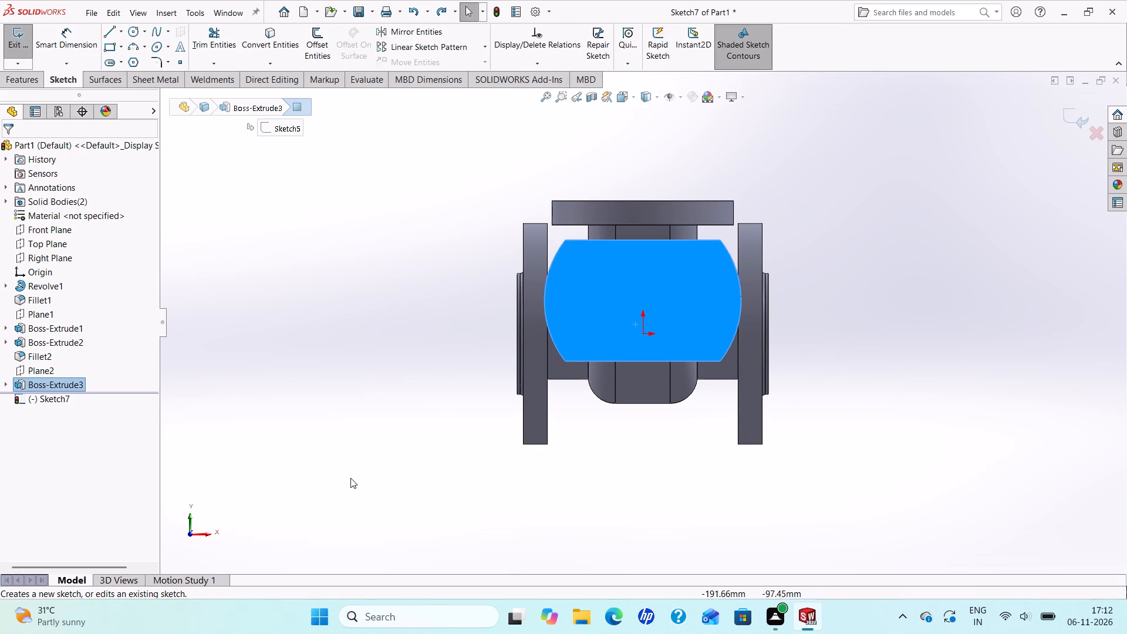
# Show the side flange's profile sketch, Sketch5, as a reference for the new sketch.
pyautogui.rightClick(50, 389)
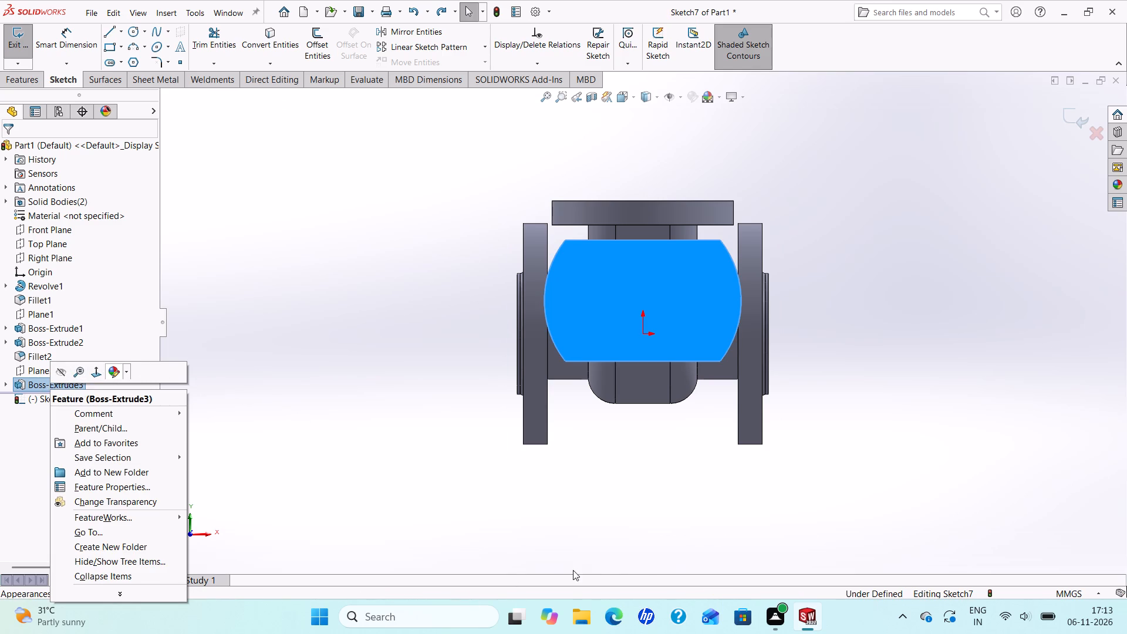
pyautogui.press('Escape')
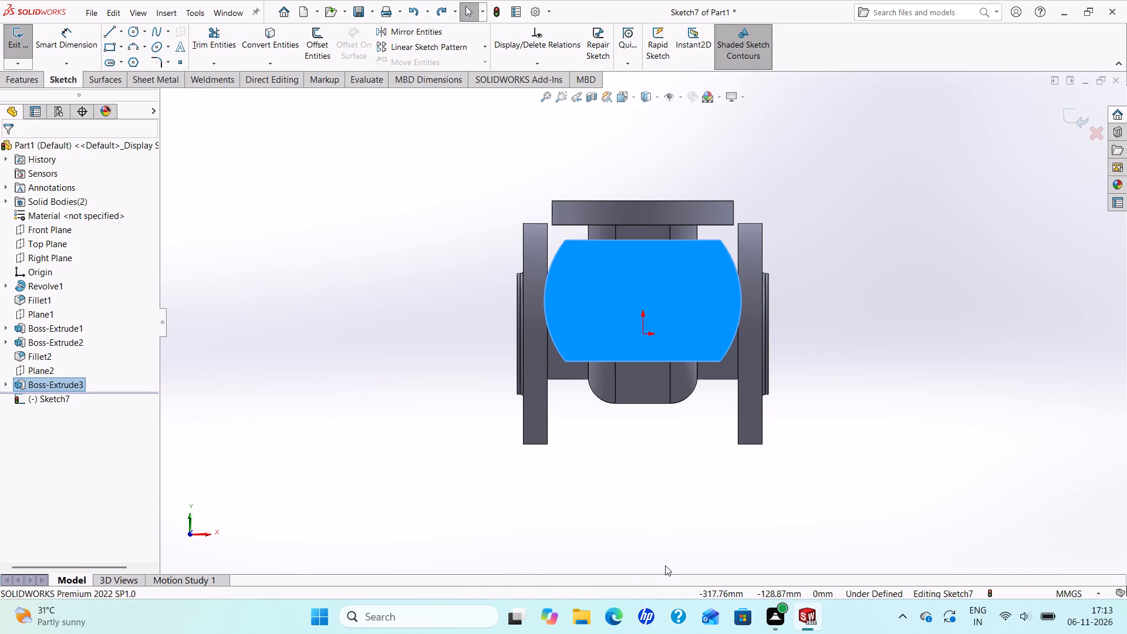
pyautogui.click(4, 387)
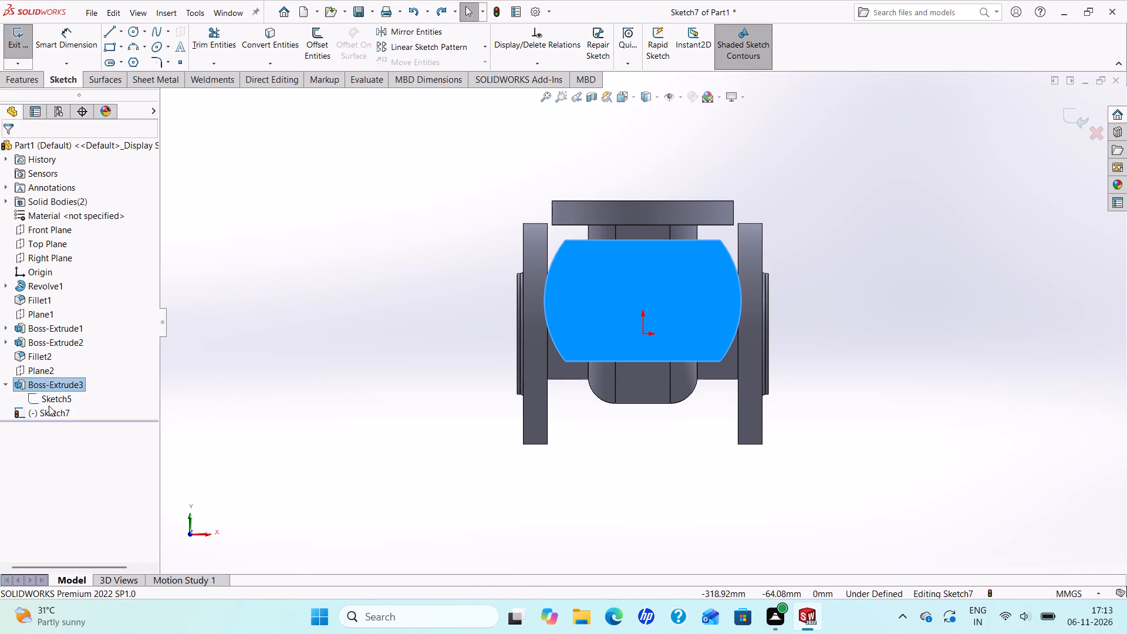
pyautogui.rightClick(55, 402)
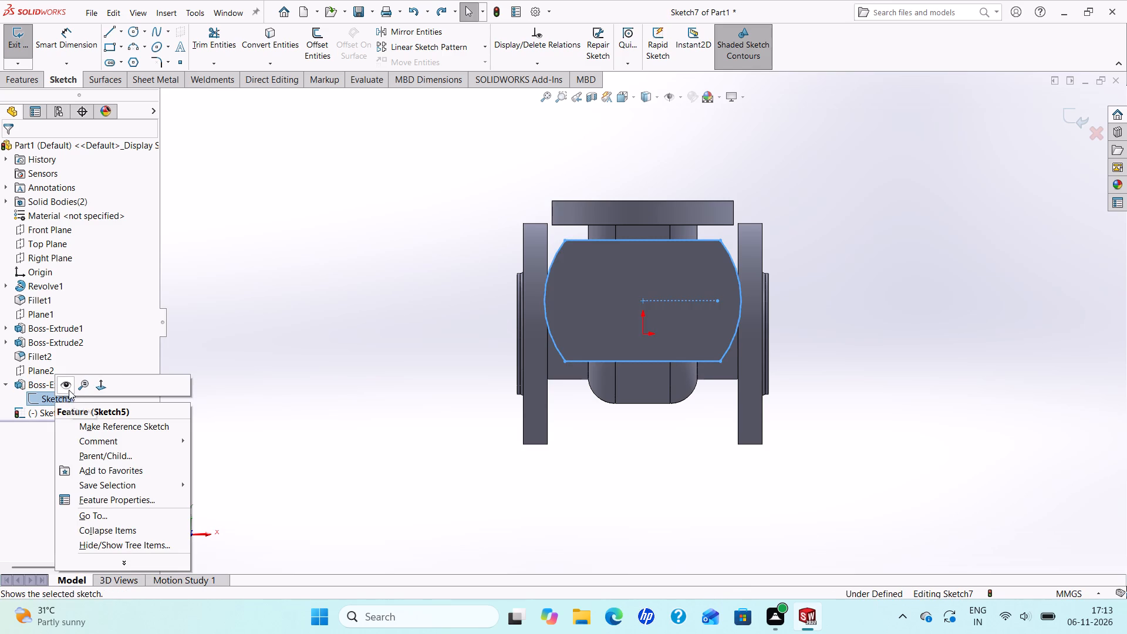
pyautogui.click(68, 385)
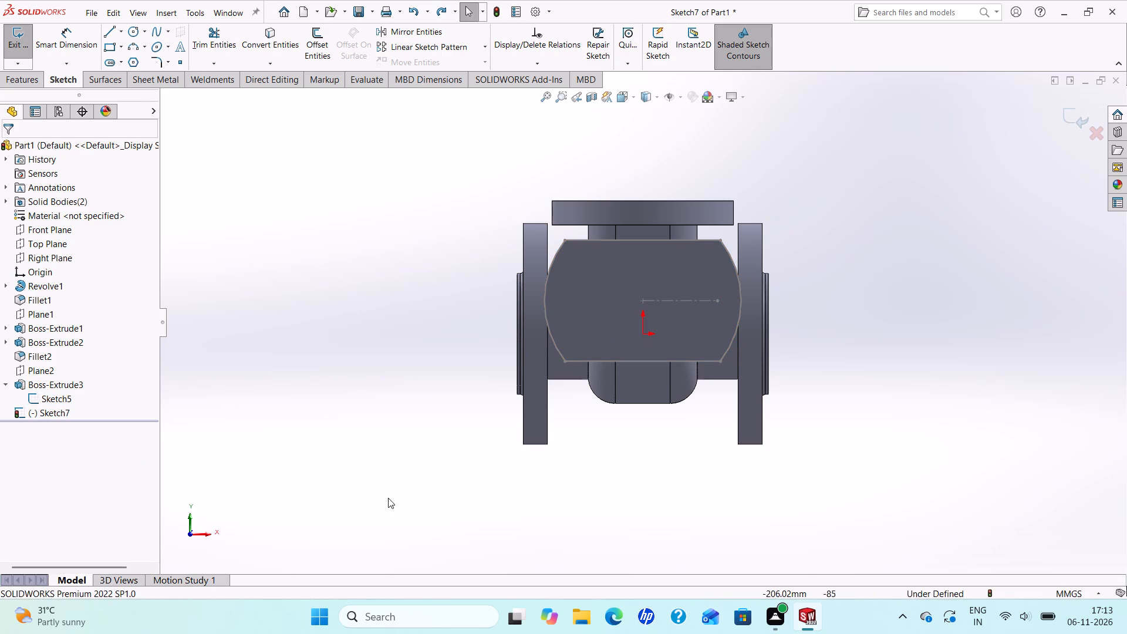
# Sketch a circle of about 28.5 mm radius on the side flange's face, centred on the flange profile's centre point.
pyautogui.click(131, 34)
pyautogui.click(642, 303)
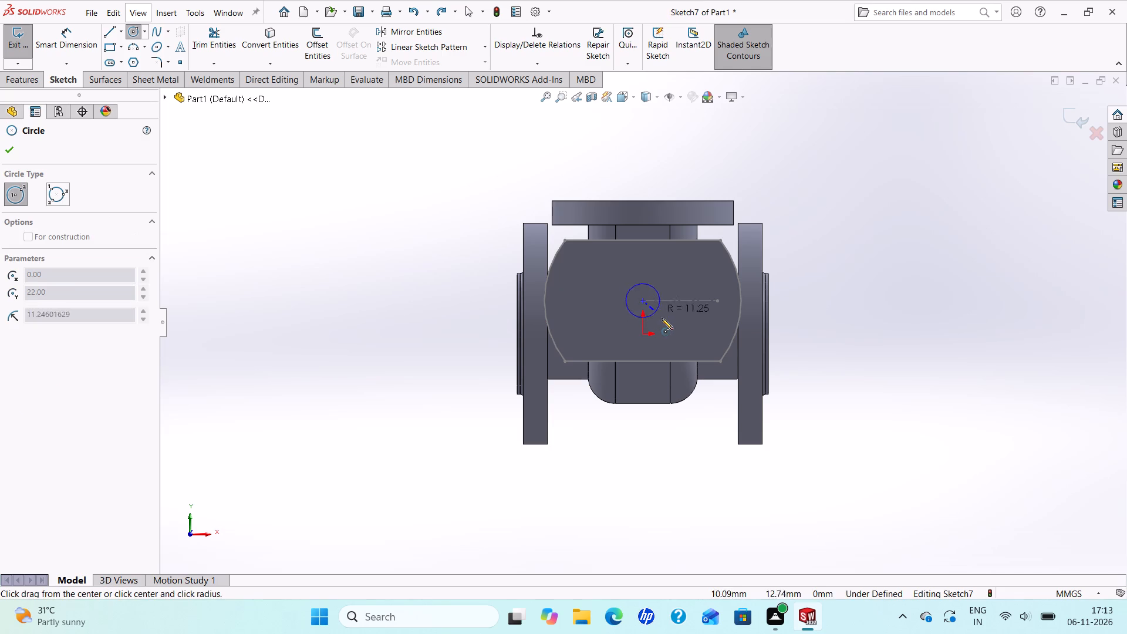
pyautogui.click(674, 330)
pyautogui.rightClick(674, 330)
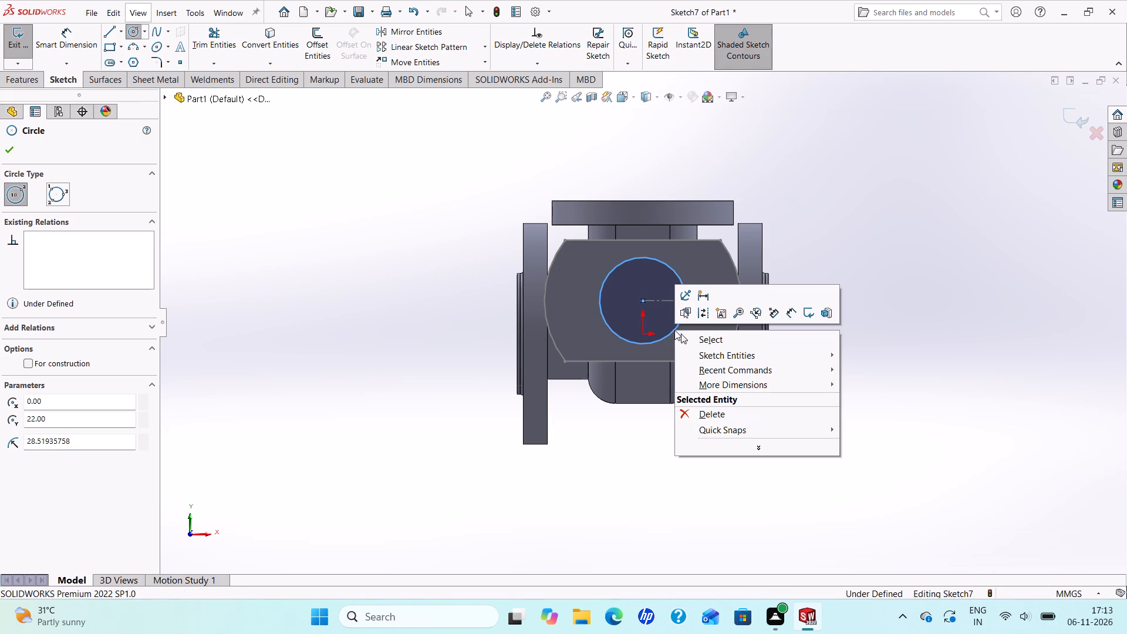
pyautogui.click(728, 343)
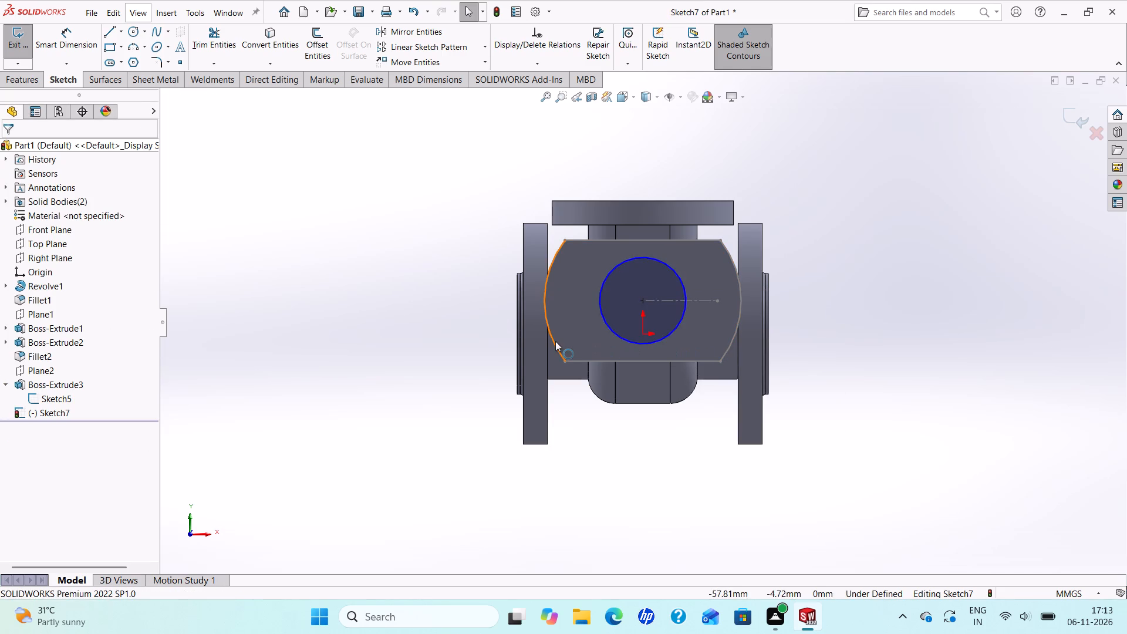
# Dimension the circle's diameter at 50 mm.
pyautogui.click(80, 36)
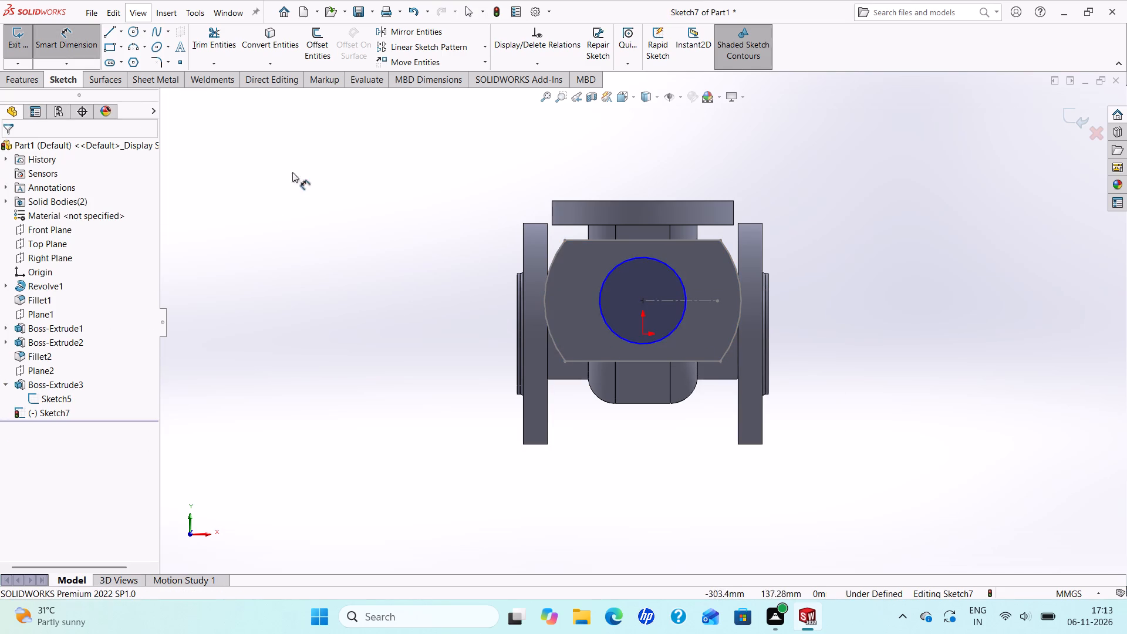
pyautogui.click(683, 285)
pyautogui.click(883, 237)
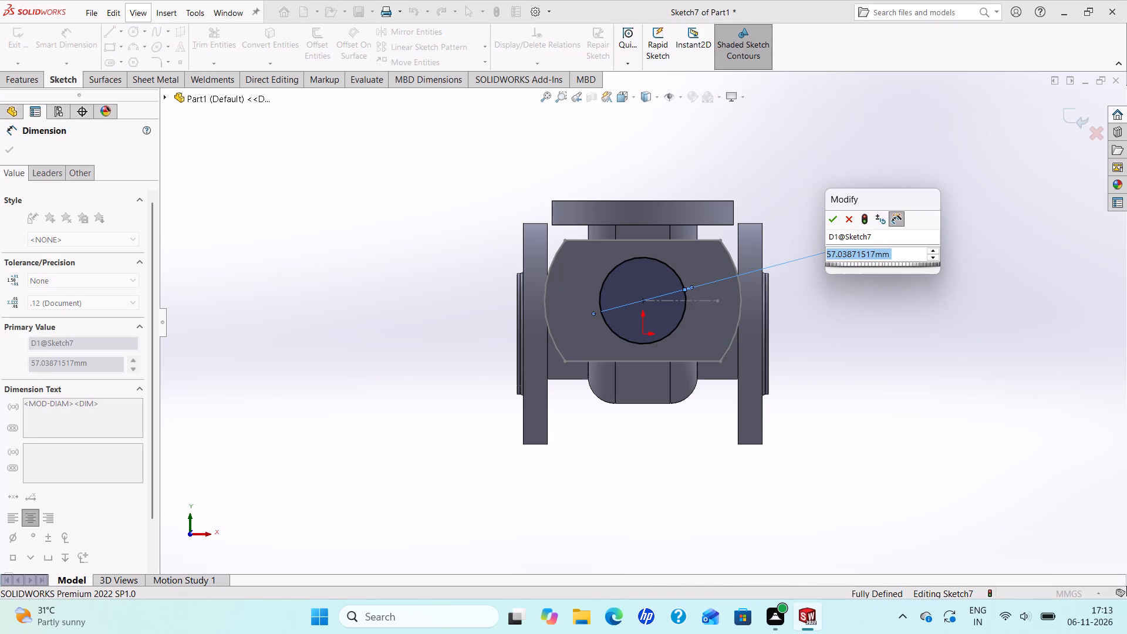
pyautogui.write('50')
pyautogui.press('Return')
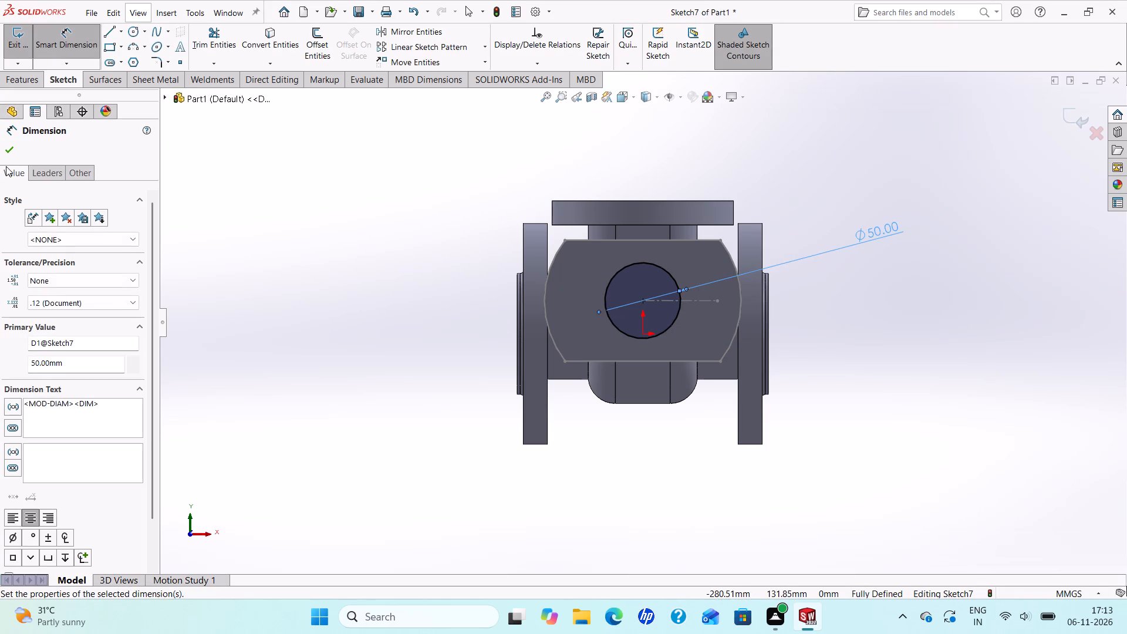
pyautogui.click(13, 154)
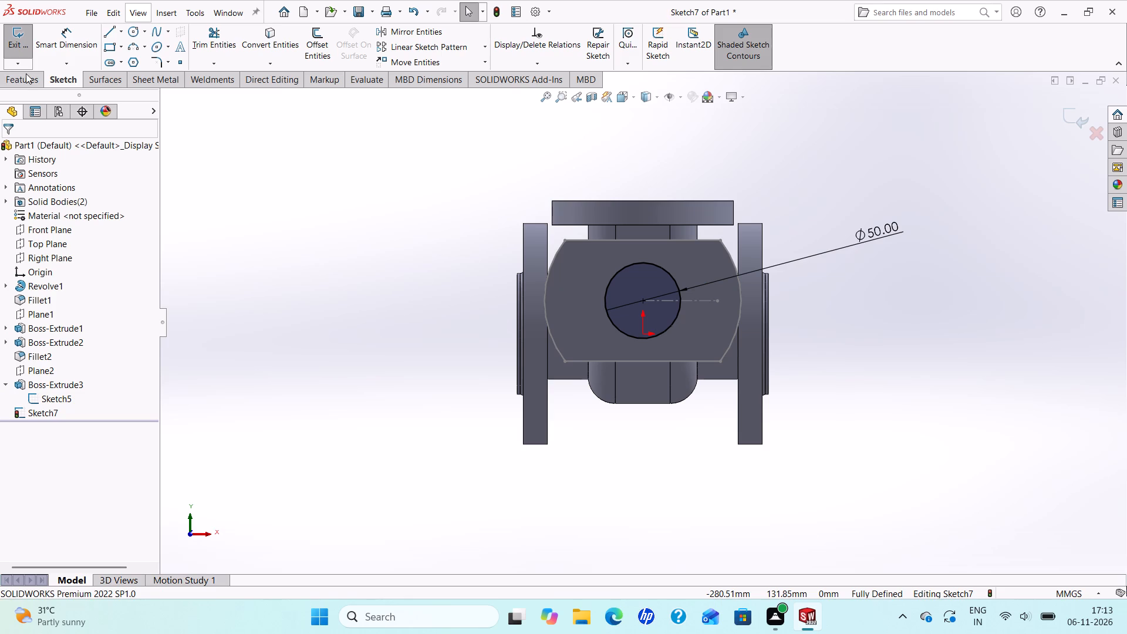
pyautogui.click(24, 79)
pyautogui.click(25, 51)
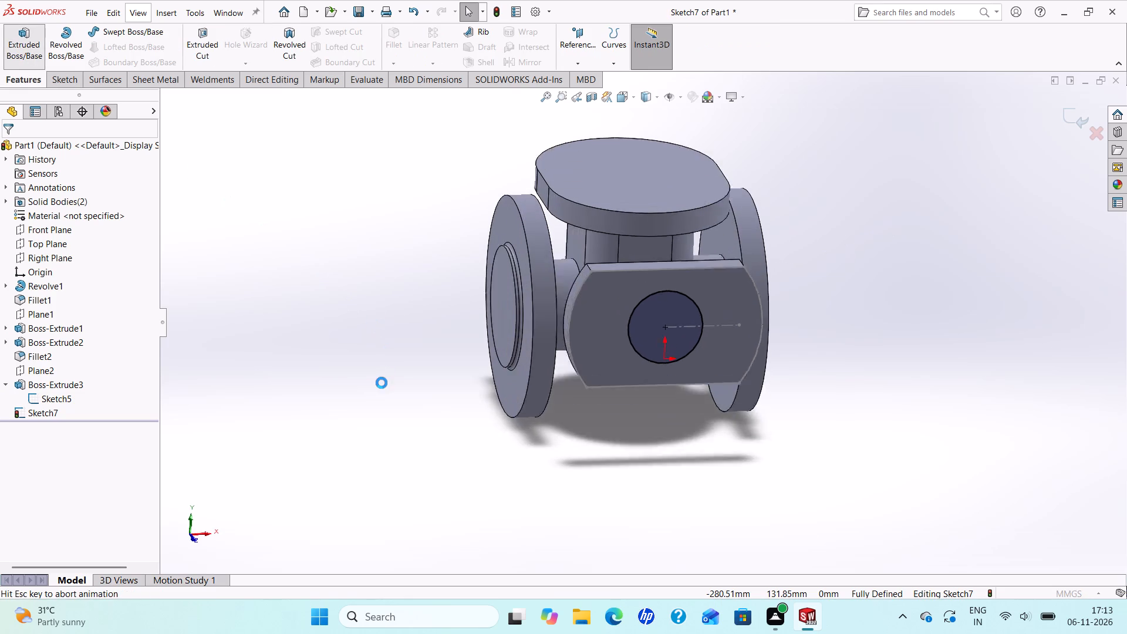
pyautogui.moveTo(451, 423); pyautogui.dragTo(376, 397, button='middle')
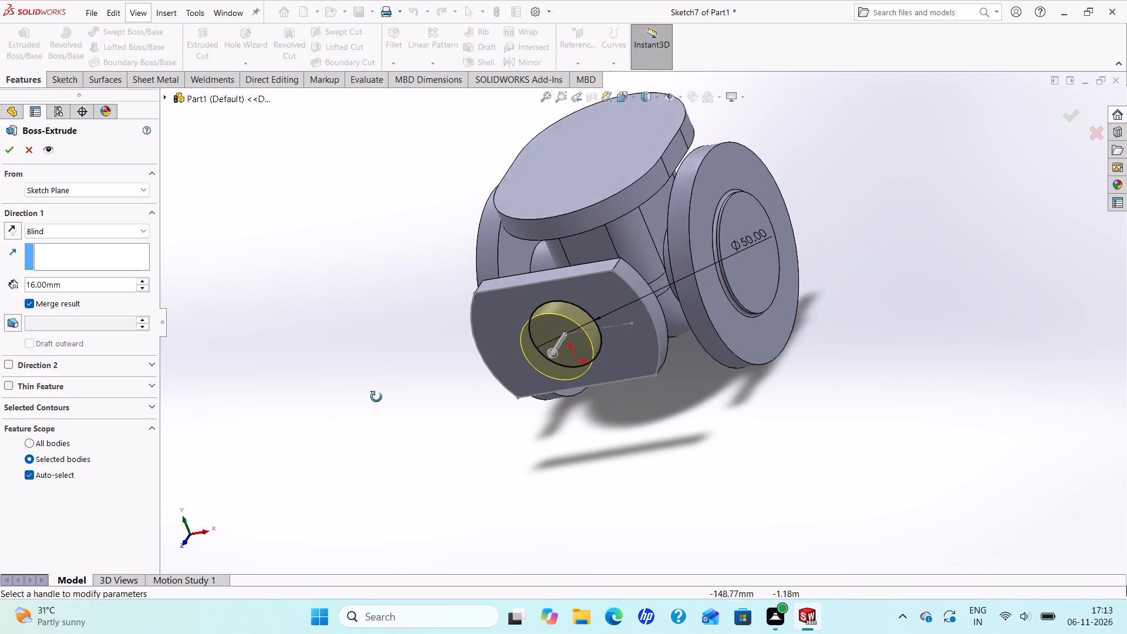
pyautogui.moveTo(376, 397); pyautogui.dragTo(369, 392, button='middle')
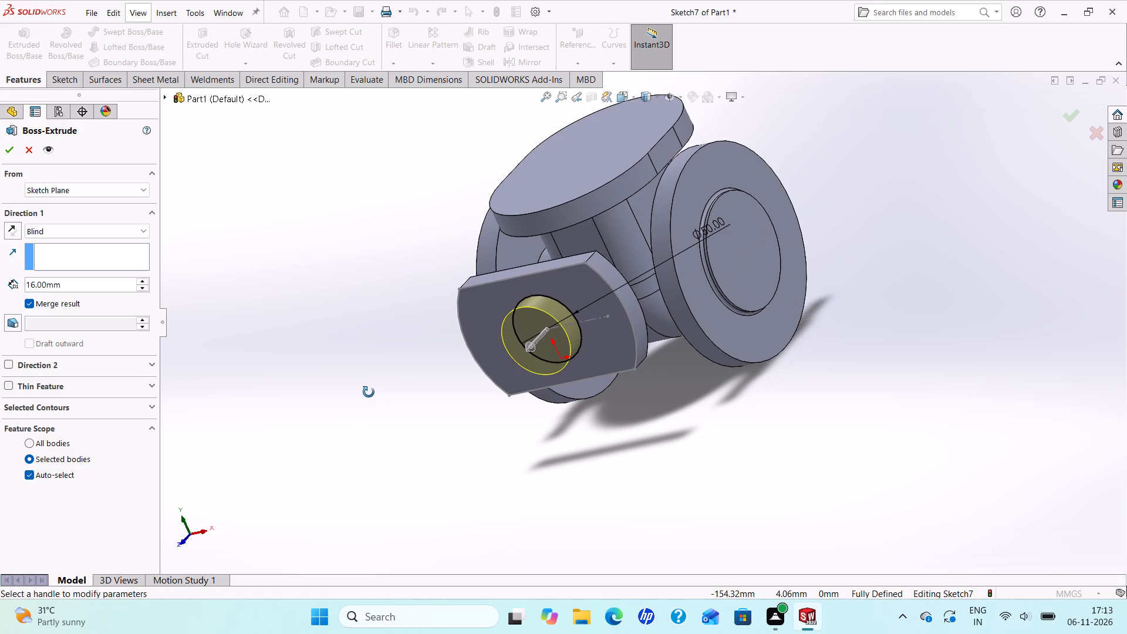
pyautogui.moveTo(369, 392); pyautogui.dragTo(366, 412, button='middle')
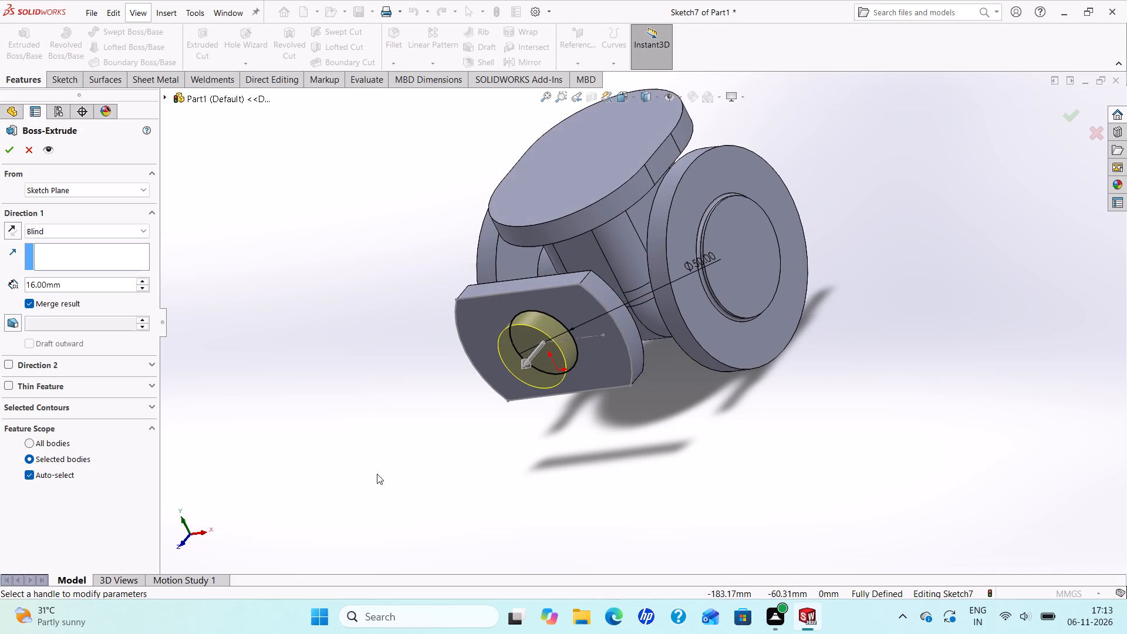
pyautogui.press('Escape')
# Undo the circle, its diameter dimension, the shown profile sketch and the new sketch on the side flange's outer face.
pyautogui.hotkey('ctrl', 'z')
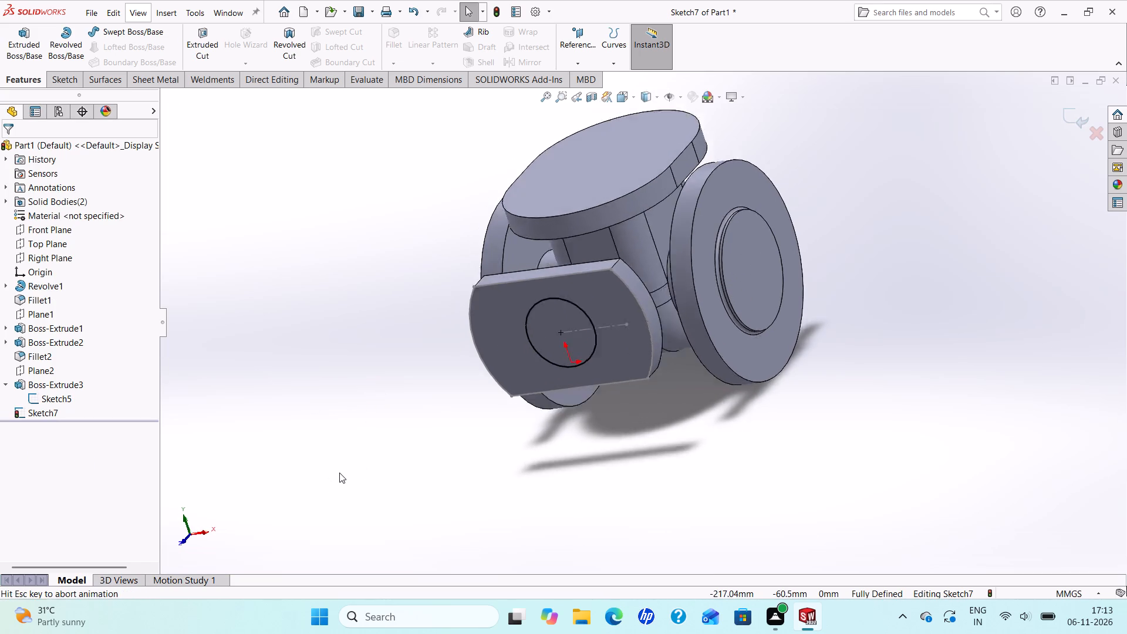
pyautogui.hotkey('ctrl', 'z')
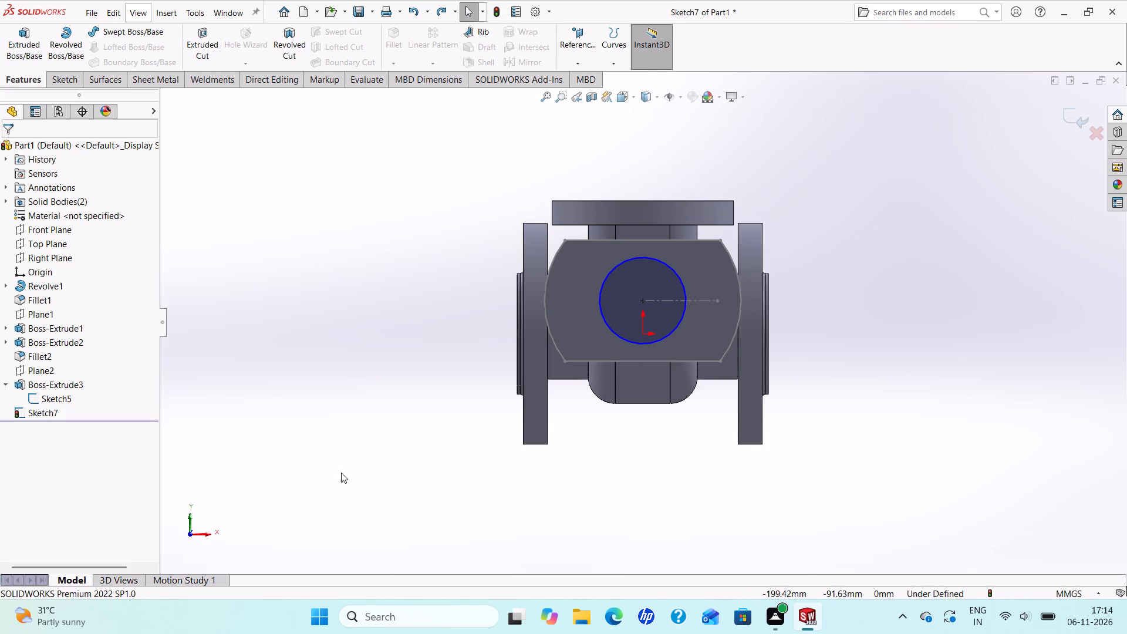
pyautogui.hotkey('ctrl', 'z')
pyautogui.hotkey('ctrl', 'z')
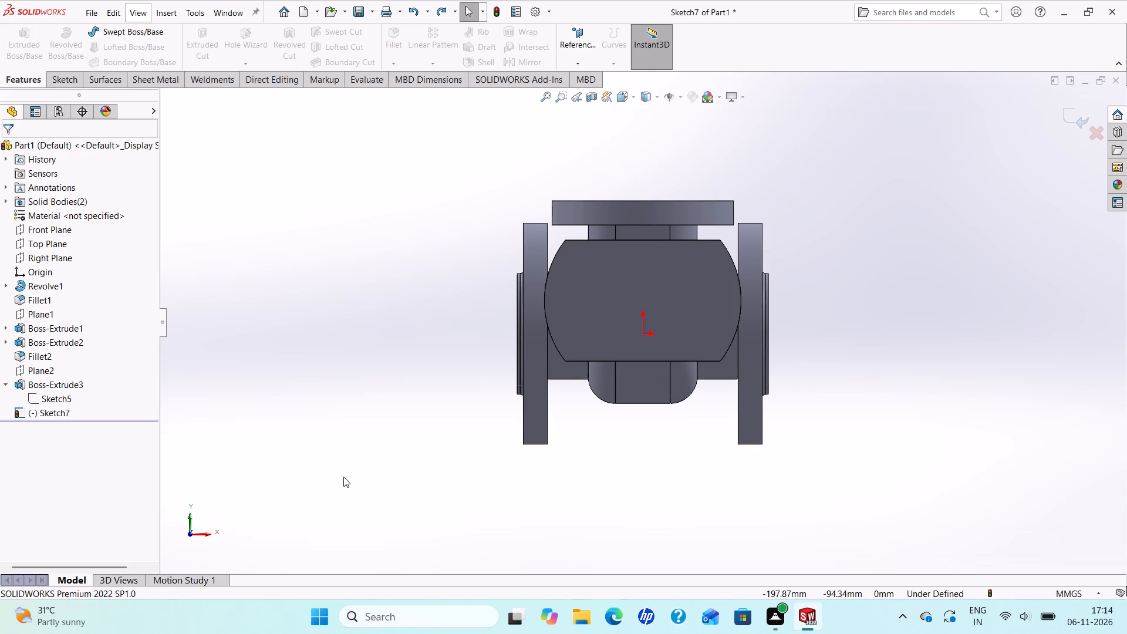
pyautogui.hotkey('ctrl', 'z')
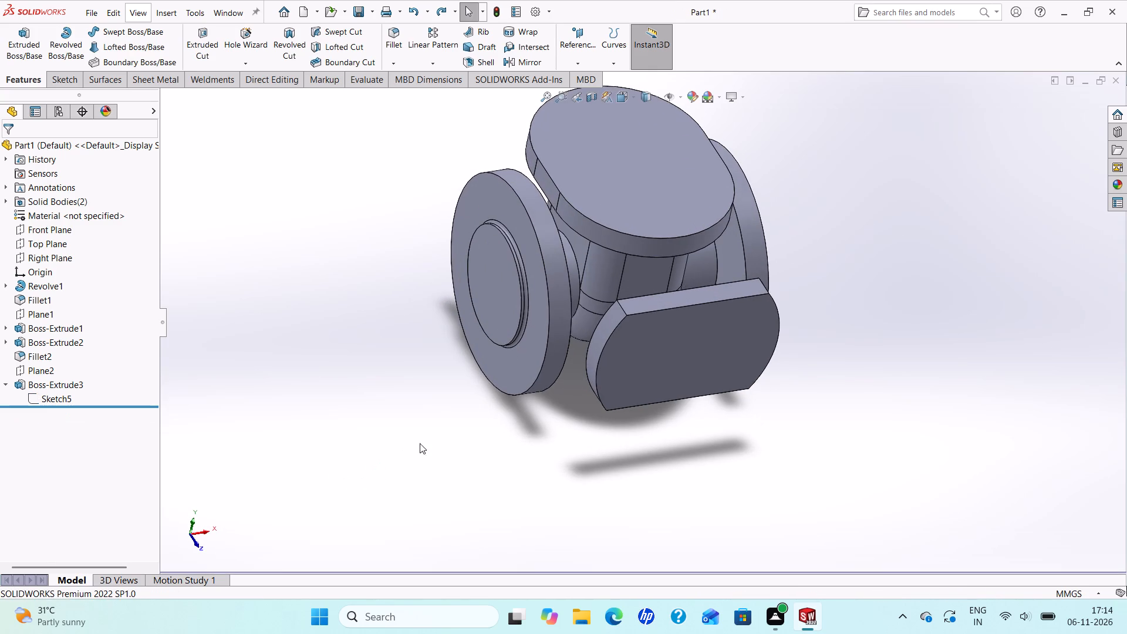
# Start a new sketch on the inner flat face of the flat-sided side flange, facing the main body.
pyautogui.moveTo(392, 367); pyautogui.dragTo(468, 452, button='middle')
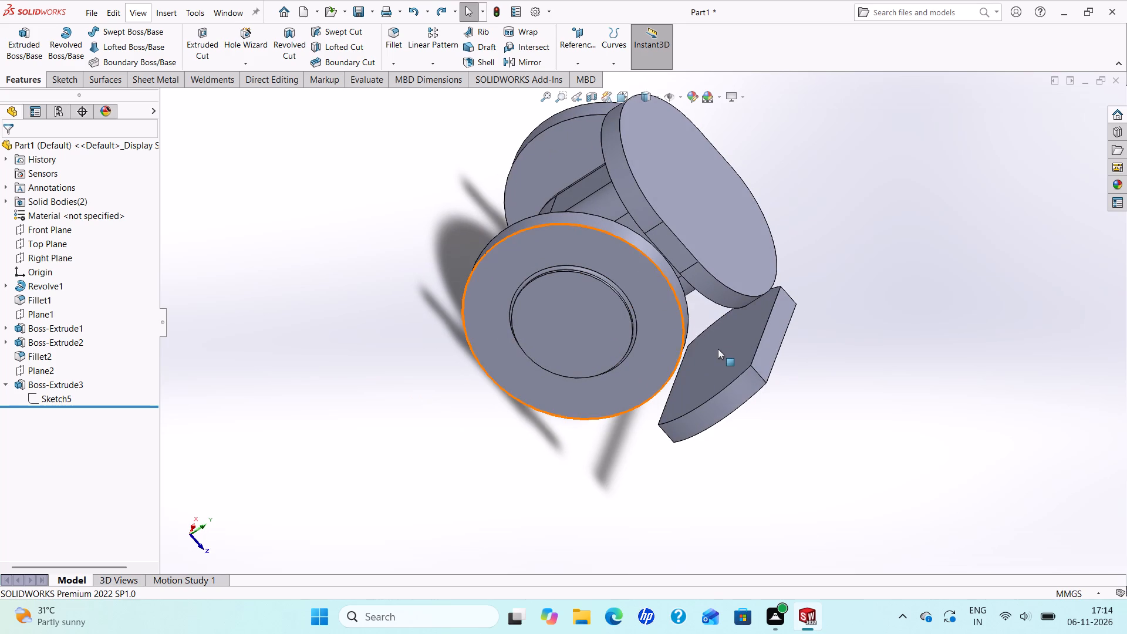
pyautogui.click(718, 349)
pyautogui.click(770, 316)
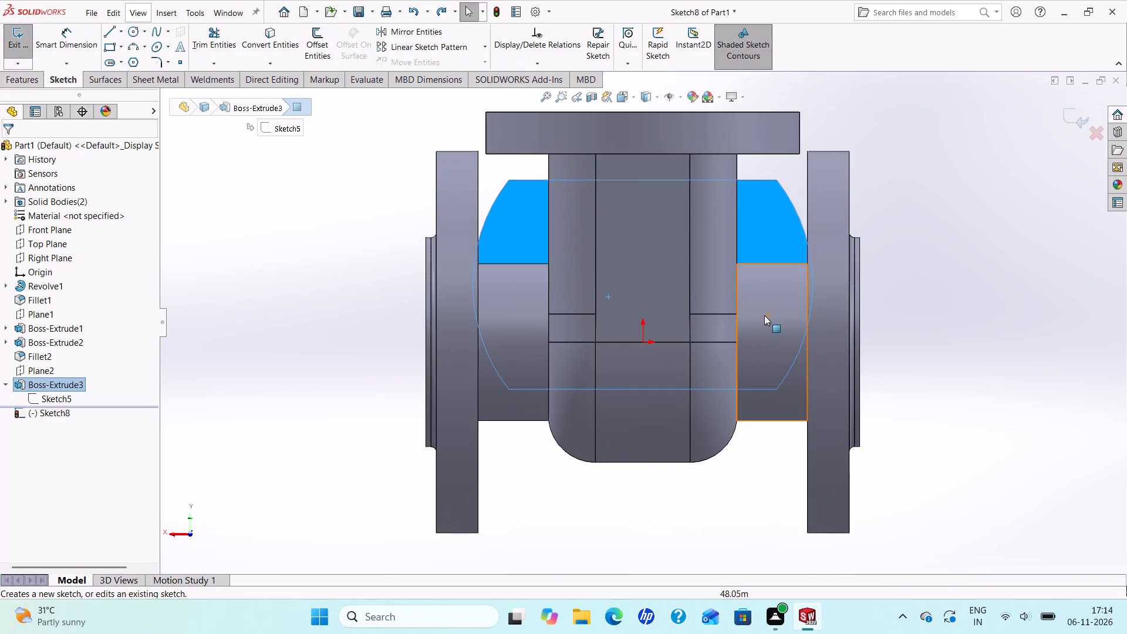
# Show the side flange's profile sketch, Sketch5, as a reference for the new sketch.
pyautogui.scroll(1, 738, 320)
pyautogui.scroll(-1, 728, 310)
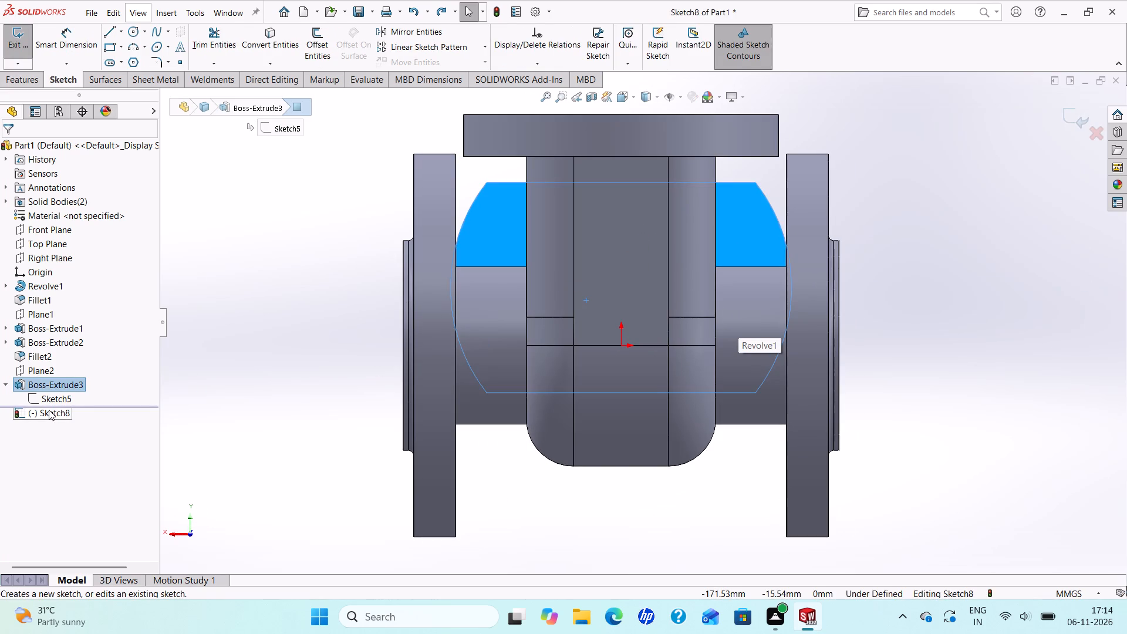
pyautogui.rightClick(51, 402)
pyautogui.click(57, 386)
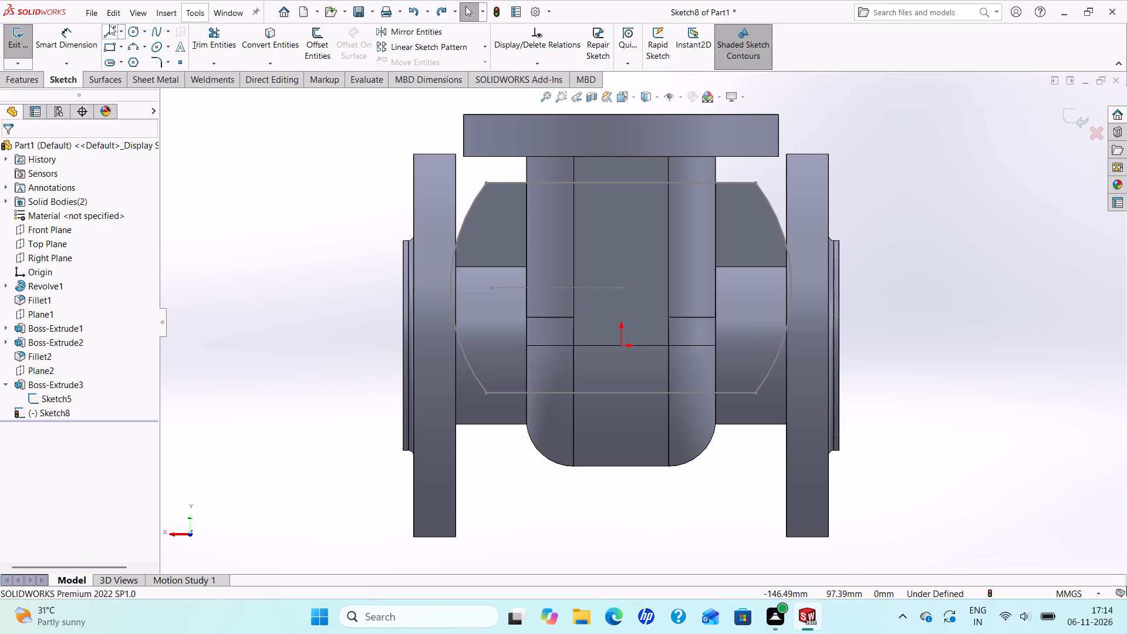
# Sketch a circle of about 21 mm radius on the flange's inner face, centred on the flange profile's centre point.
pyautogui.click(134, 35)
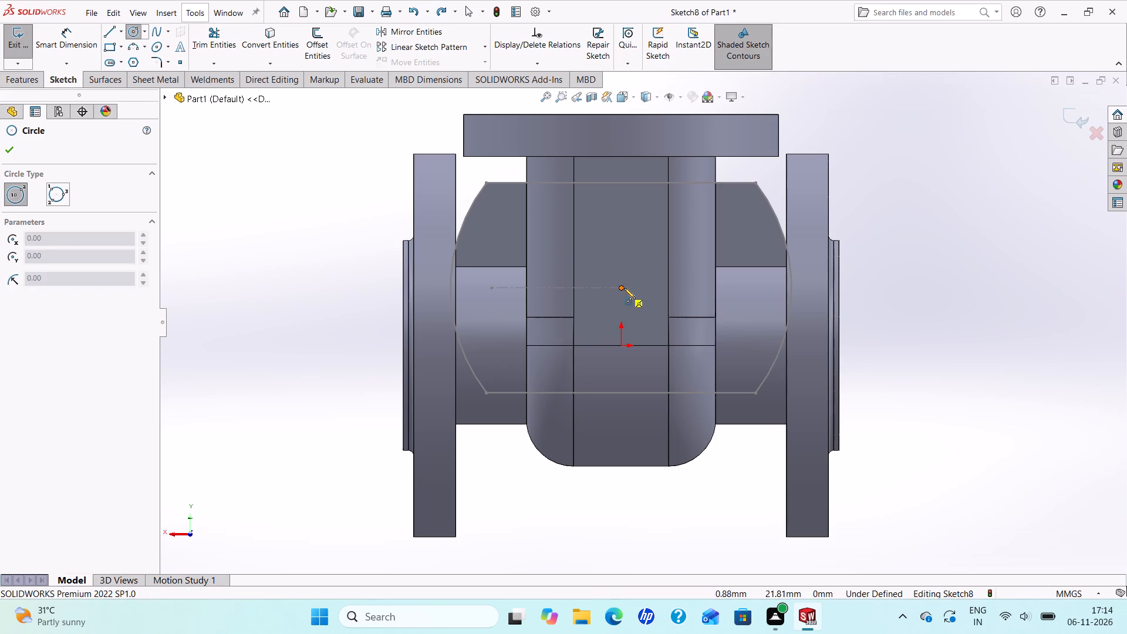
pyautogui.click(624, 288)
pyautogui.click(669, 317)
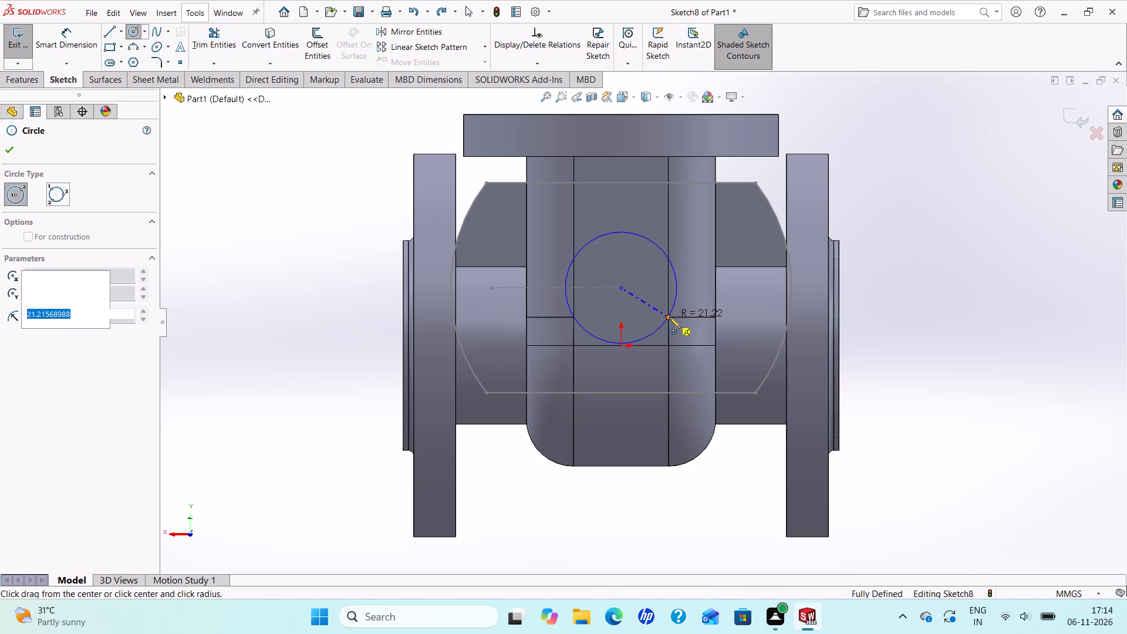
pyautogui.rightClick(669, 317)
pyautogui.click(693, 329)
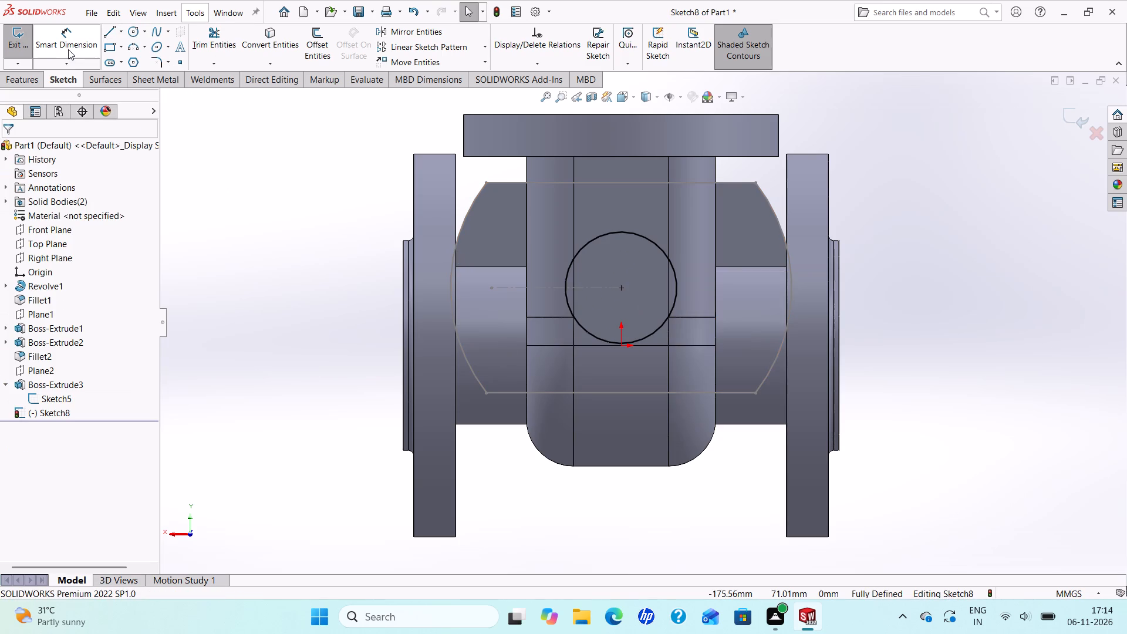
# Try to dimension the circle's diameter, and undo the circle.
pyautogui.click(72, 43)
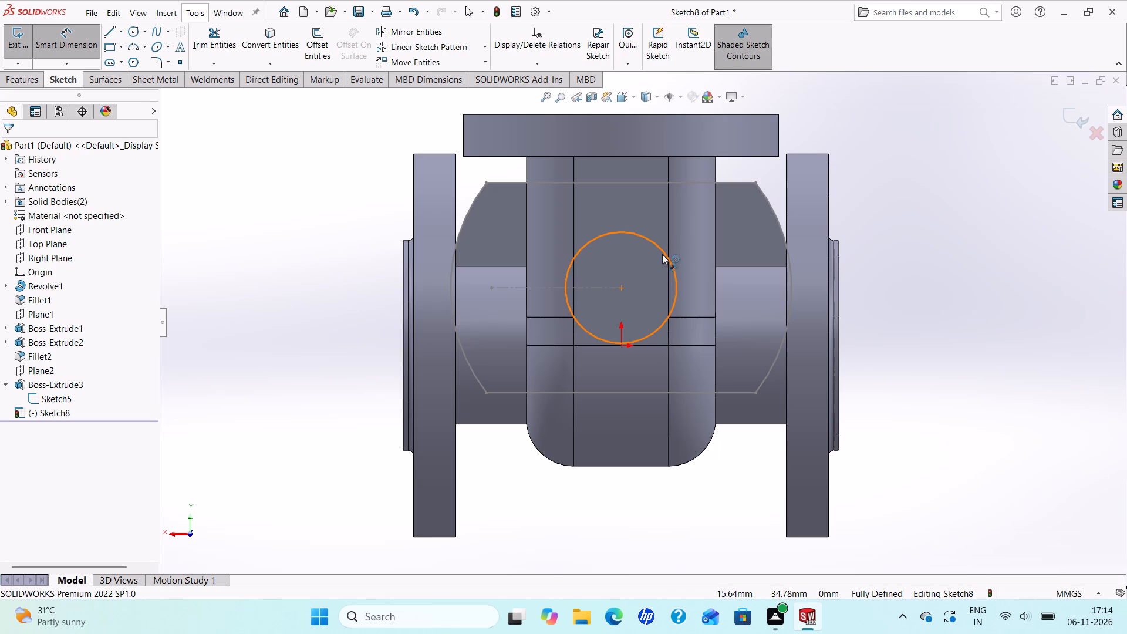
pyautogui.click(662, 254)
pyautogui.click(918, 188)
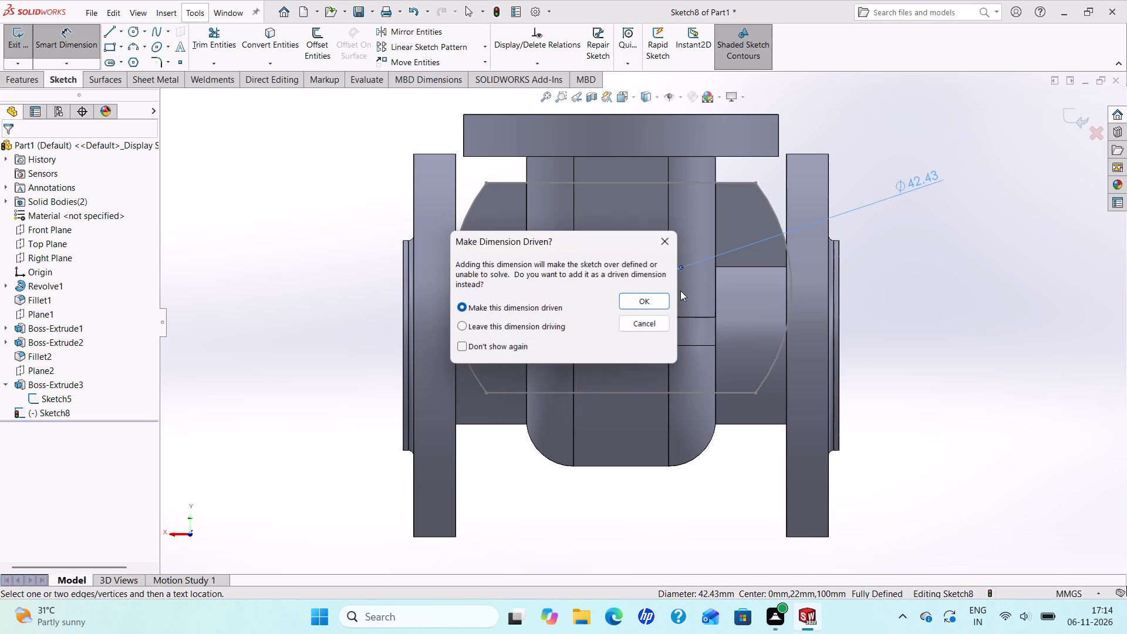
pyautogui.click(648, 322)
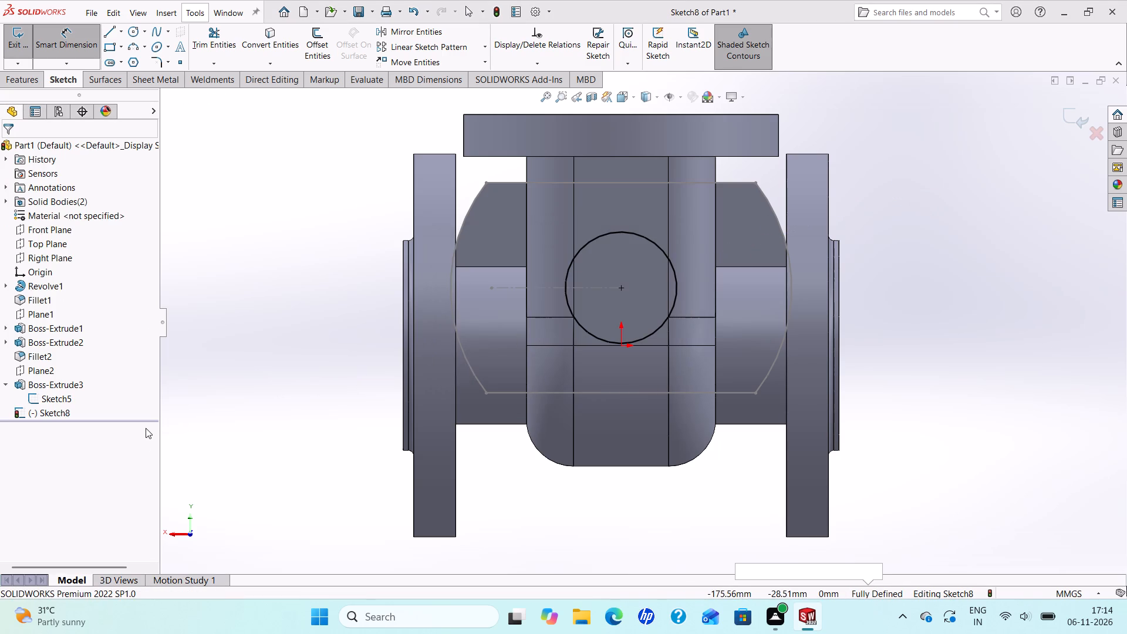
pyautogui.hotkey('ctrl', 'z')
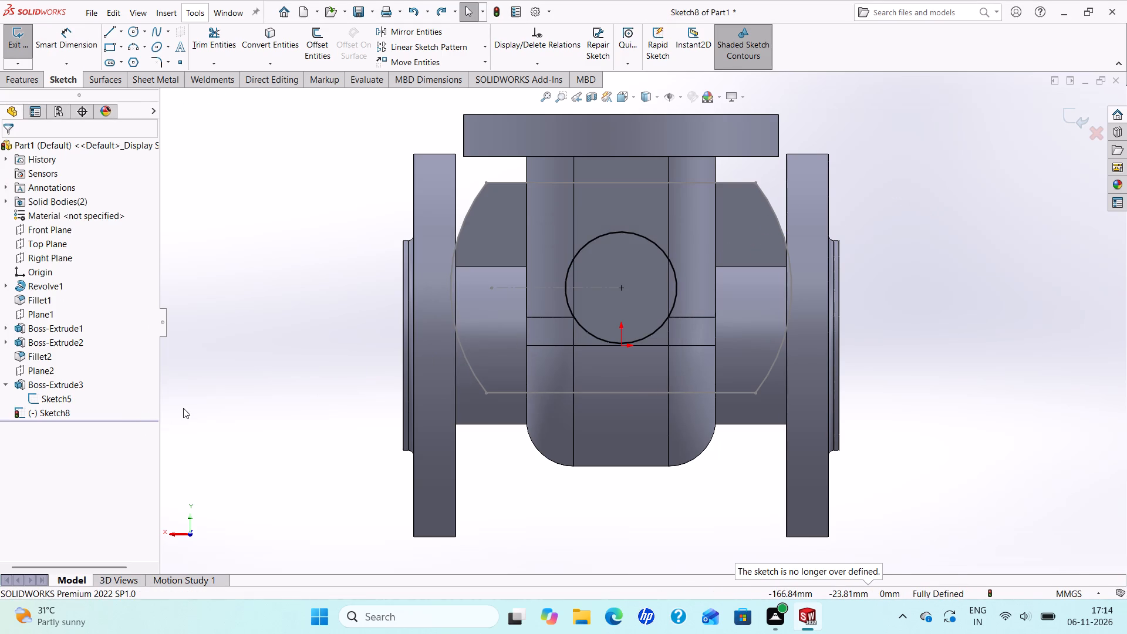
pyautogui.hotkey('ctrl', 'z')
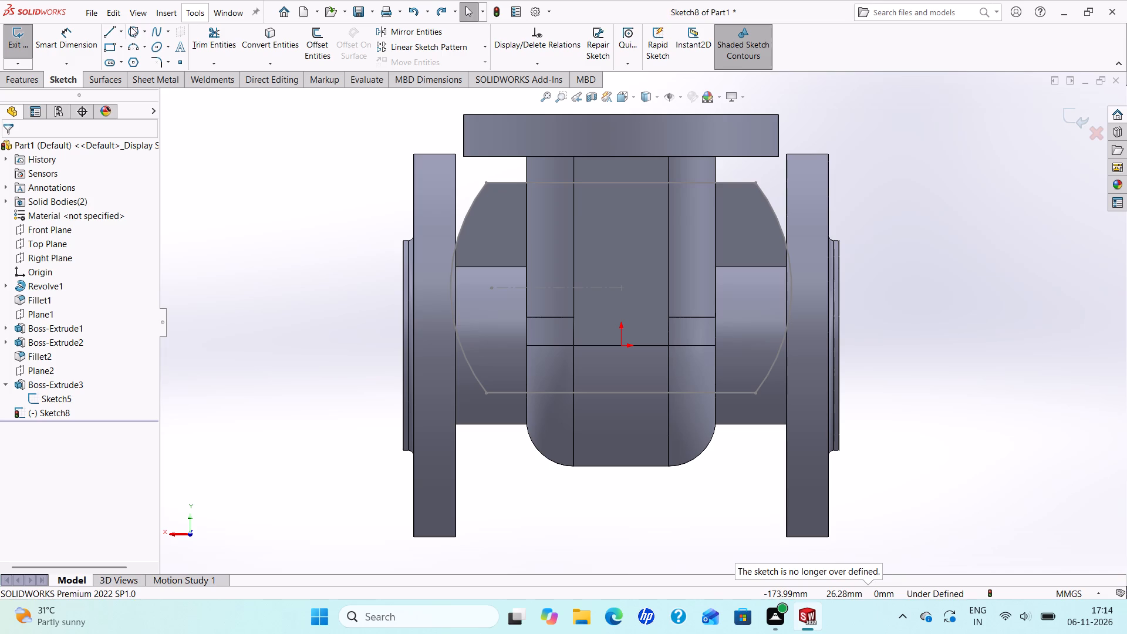
# Sketch a circle of about 34 mm radius on the flange's inner face, centred on the flange profile's centre point.
pyautogui.click(130, 26)
pyautogui.click(624, 289)
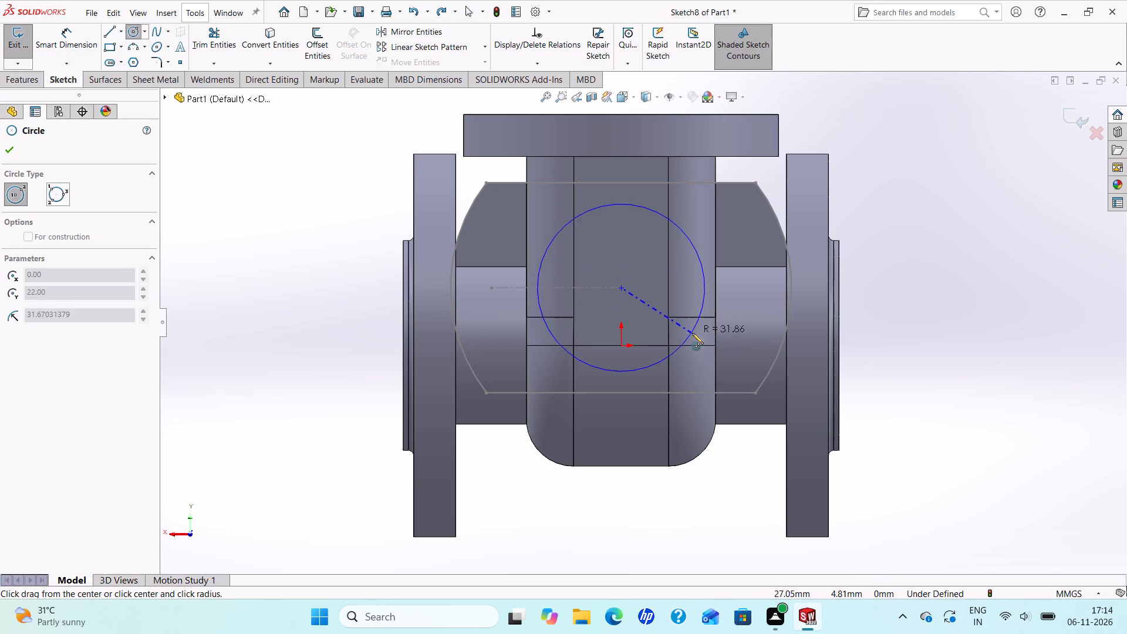
pyautogui.click(697, 335)
pyautogui.rightClick(697, 335)
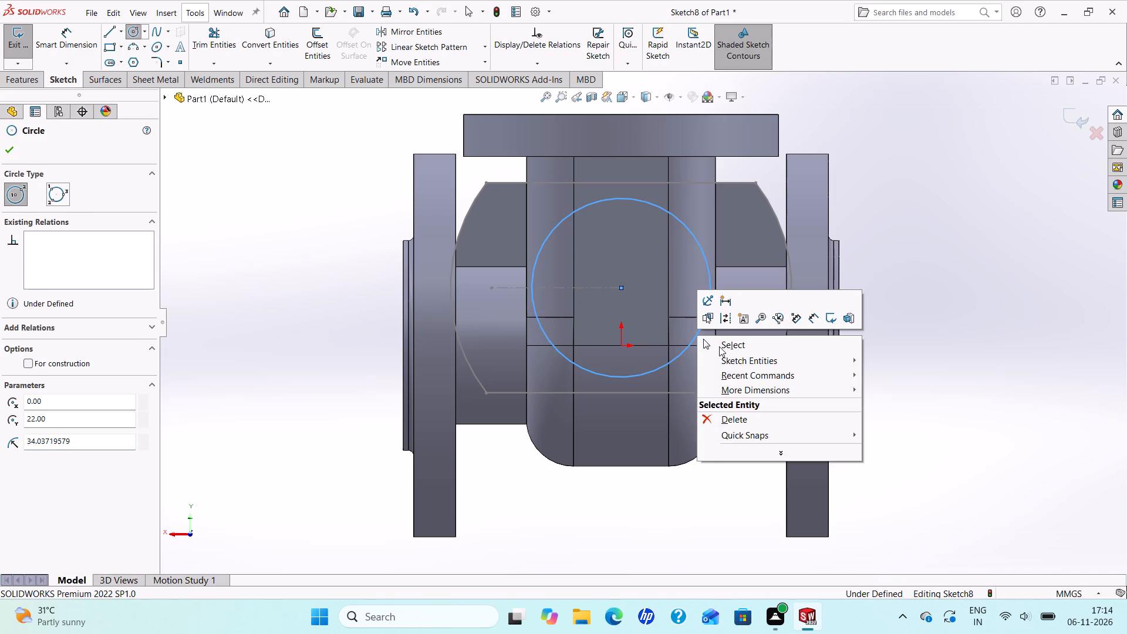
pyautogui.click(719, 346)
# Dimension the circle's diameter at 50 mm.
pyautogui.click(75, 32)
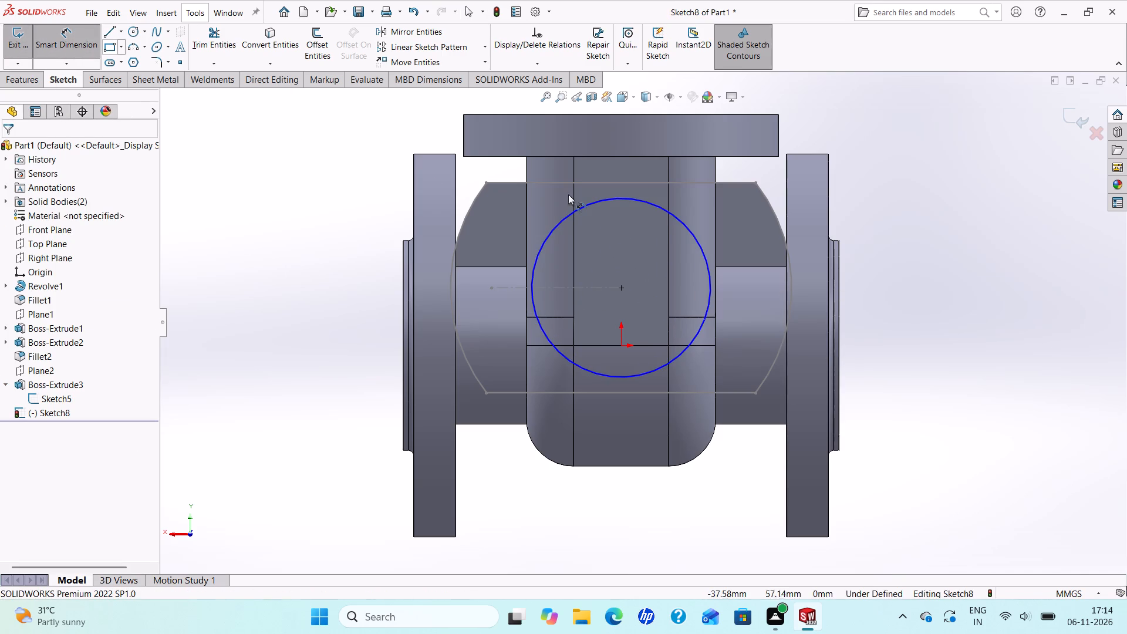
pyautogui.click(696, 244)
pyautogui.click(875, 192)
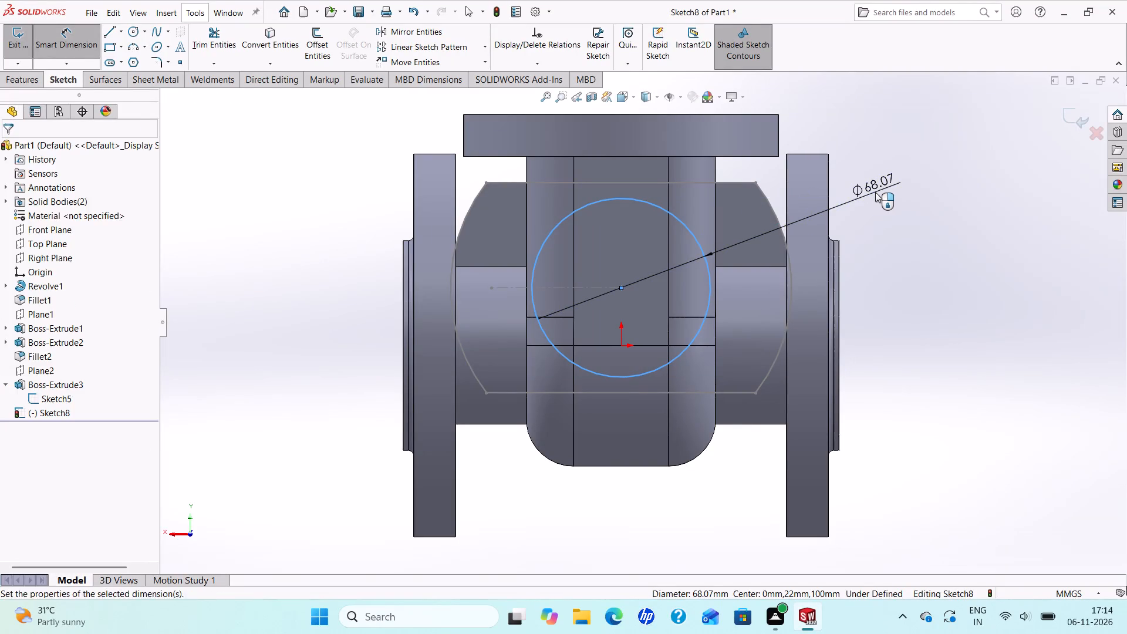
pyautogui.write('50')
pyautogui.press('Return')
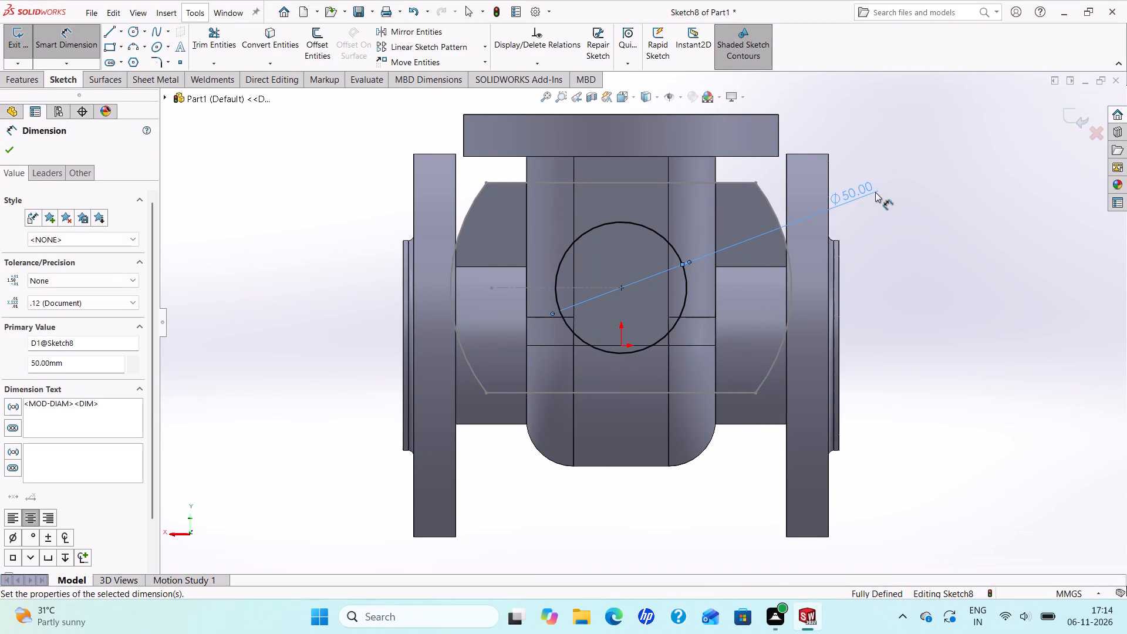
pyautogui.click(13, 151)
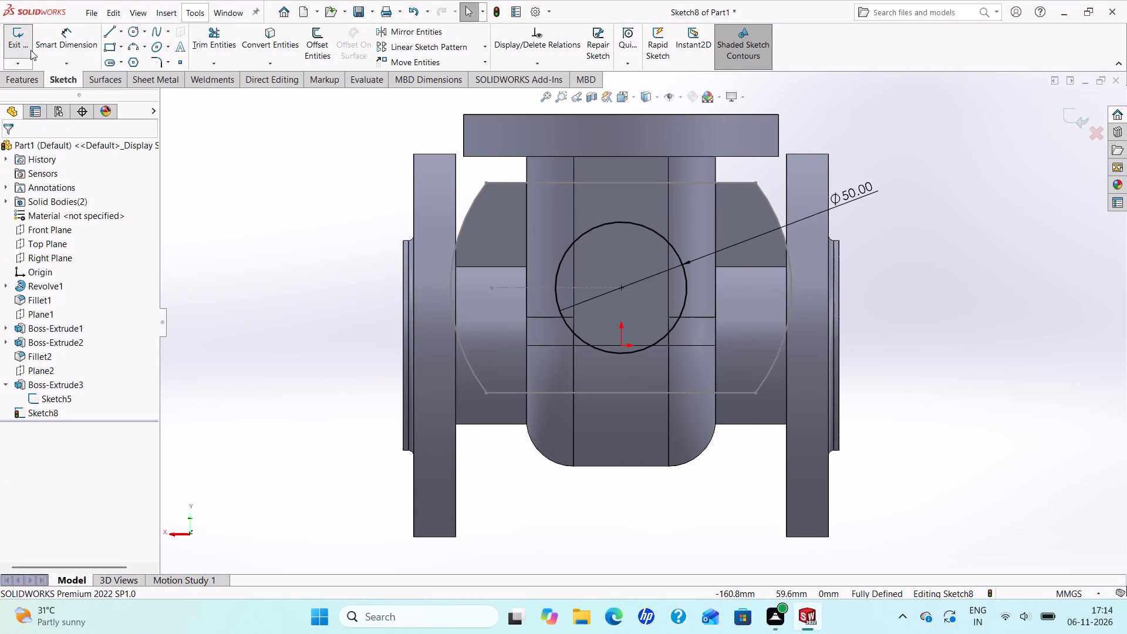
# Extrude the 50 mm circle with the Up To Body end condition, using the main spool body as target and merging the result.
pyautogui.click(23, 82)
pyautogui.click(36, 49)
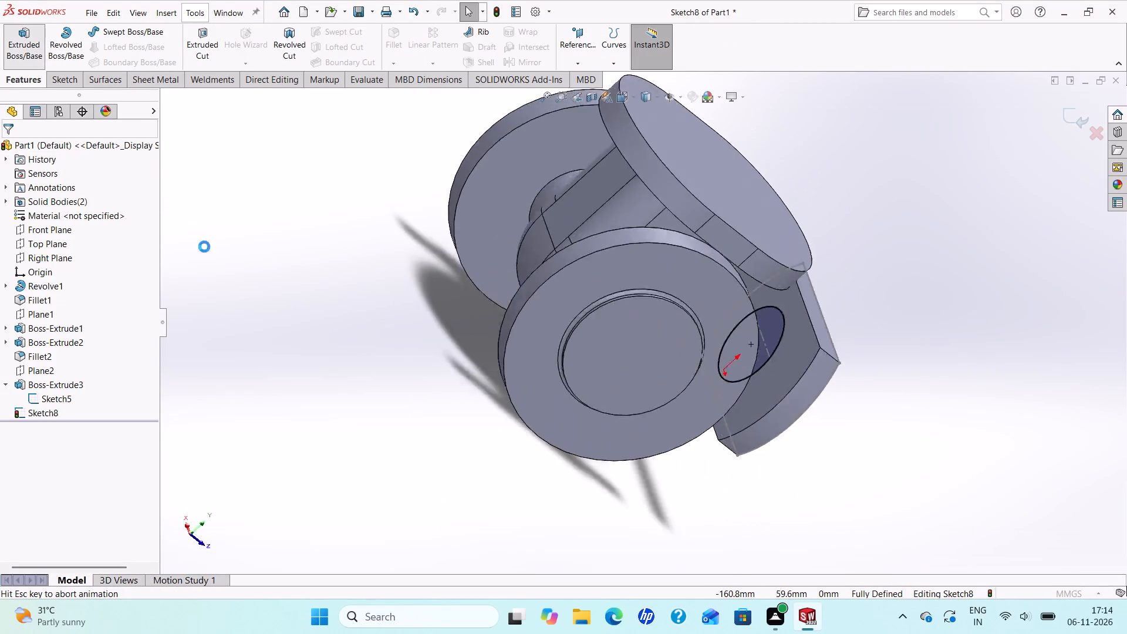
pyautogui.moveTo(342, 359); pyautogui.dragTo(301, 348, button='middle')
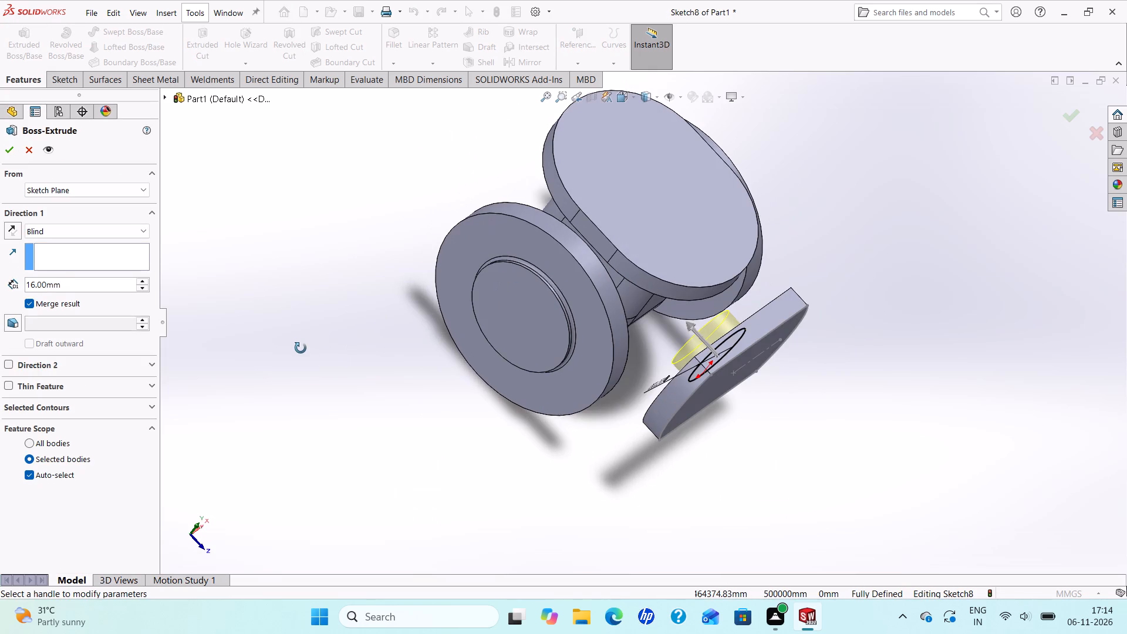
pyautogui.moveTo(301, 348); pyautogui.dragTo(301, 353, button='middle')
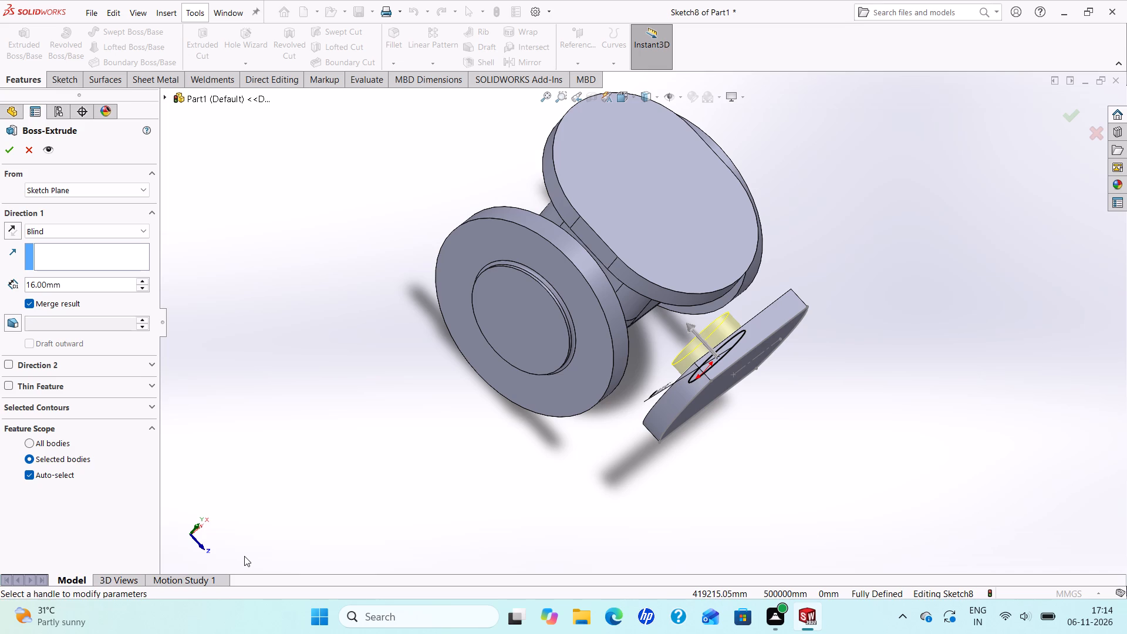
pyautogui.click(143, 232)
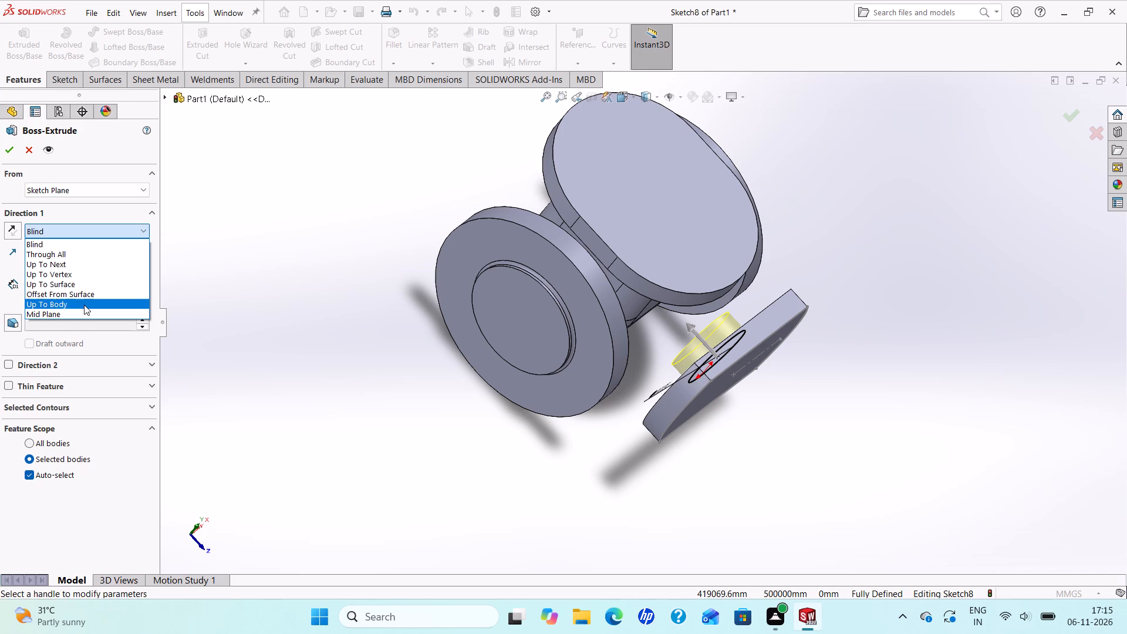
pyautogui.click(84, 305)
pyautogui.scroll(1, 640, 370)
pyautogui.moveTo(636, 369); pyautogui.dragTo(619, 334, button='middle')
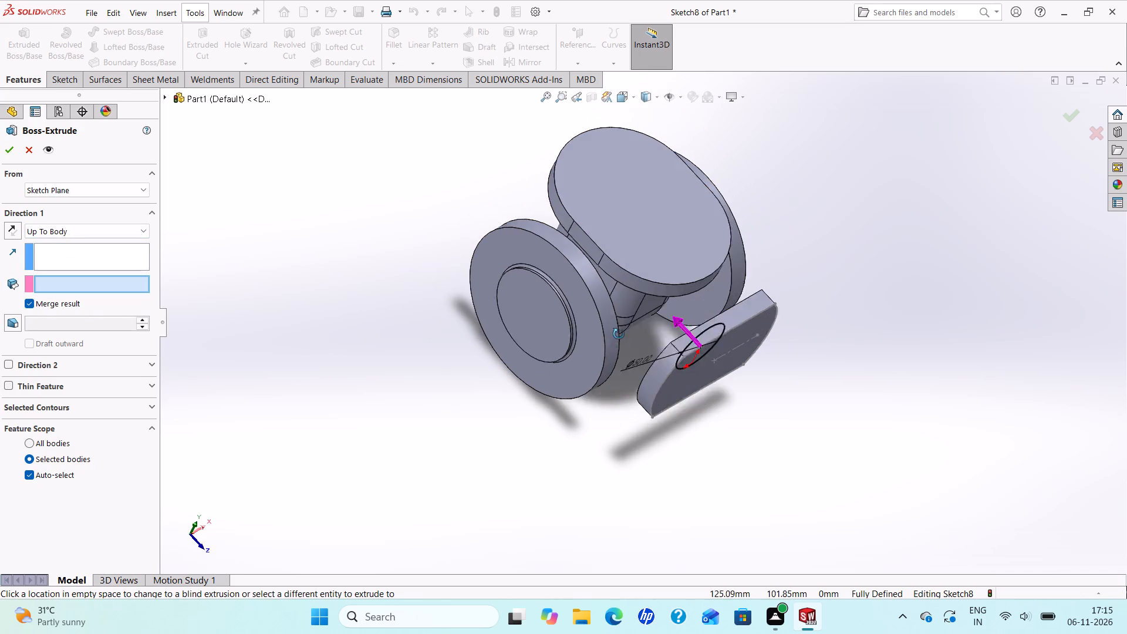
pyautogui.moveTo(619, 334); pyautogui.dragTo(602, 312, button='middle')
pyautogui.scroll(-3, 612, 306)
pyautogui.click(627, 282)
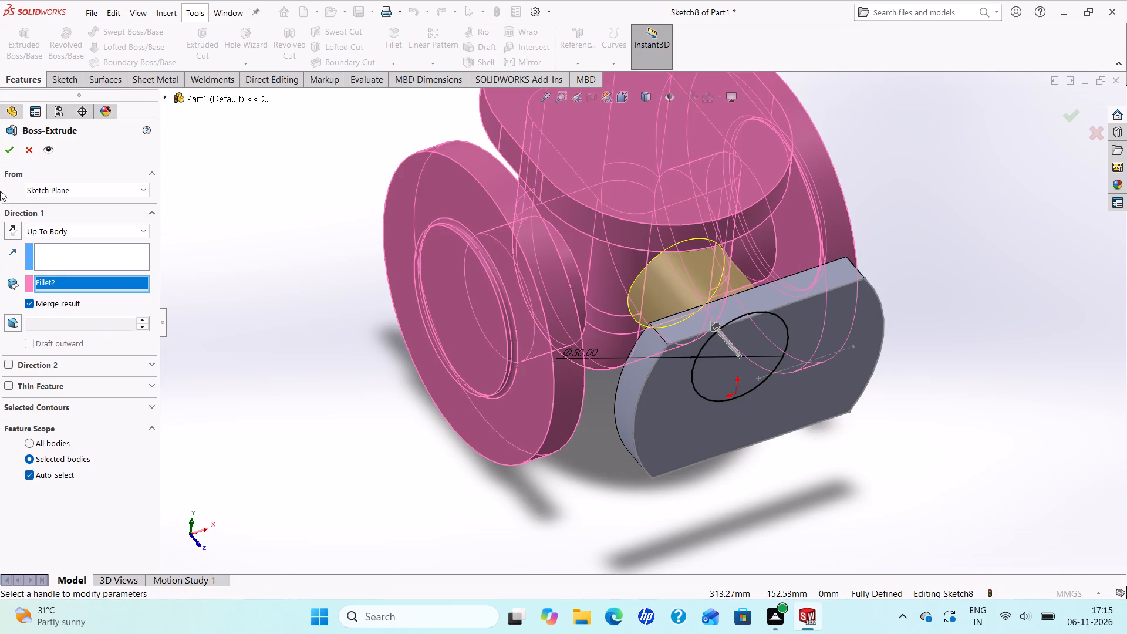
pyautogui.click(10, 152)
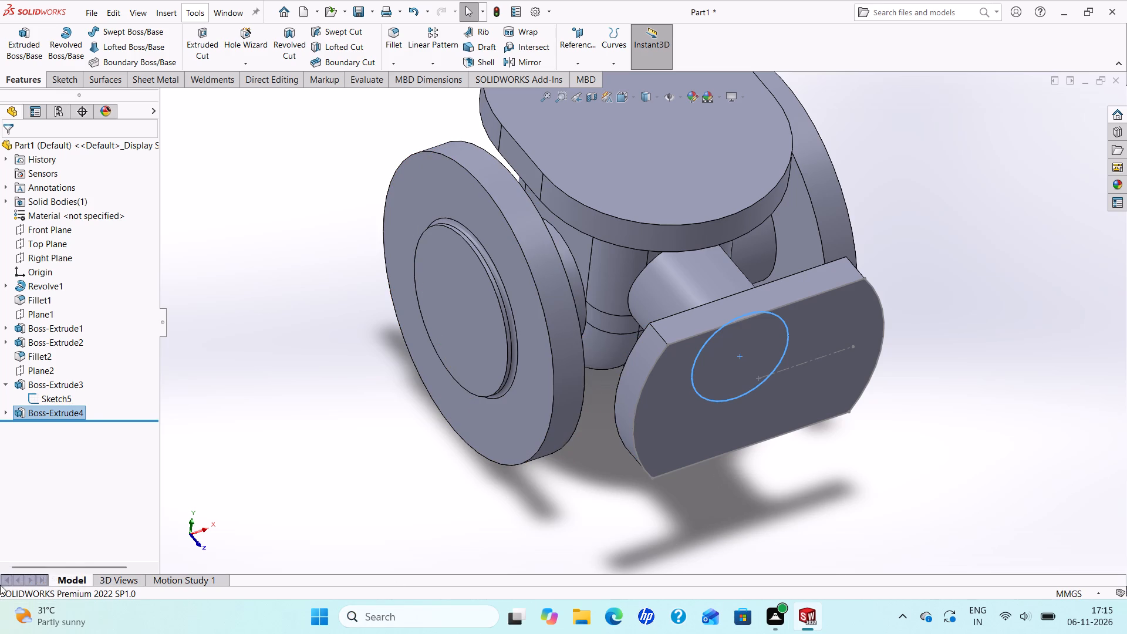
# Hide the side flange's profile sketch, Sketch5.
pyautogui.rightClick(53, 403)
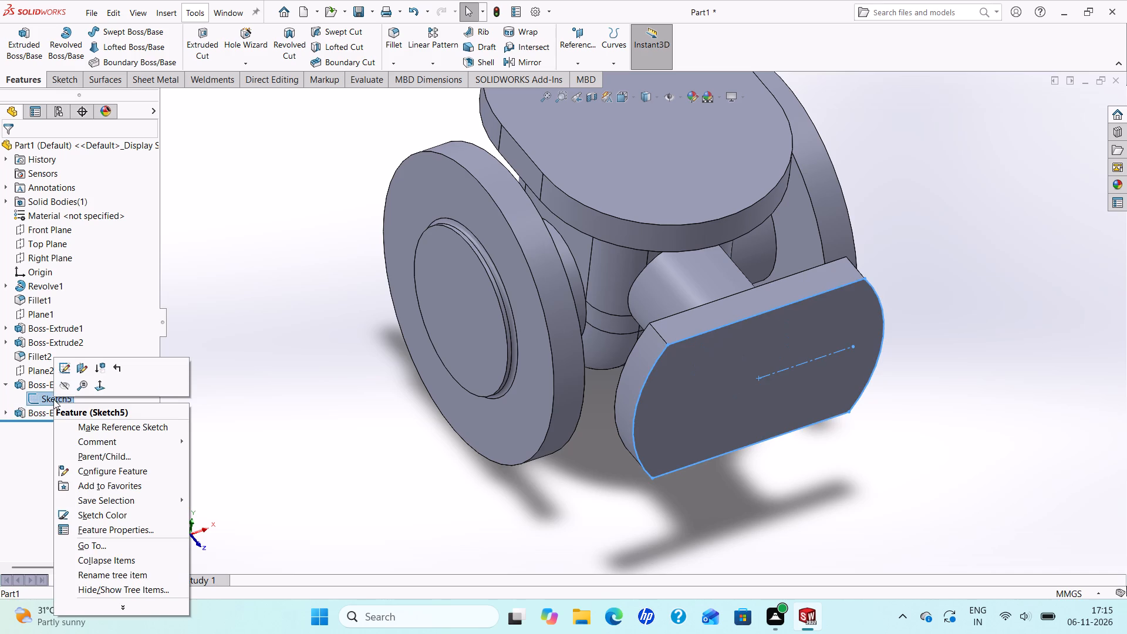
pyautogui.click(64, 385)
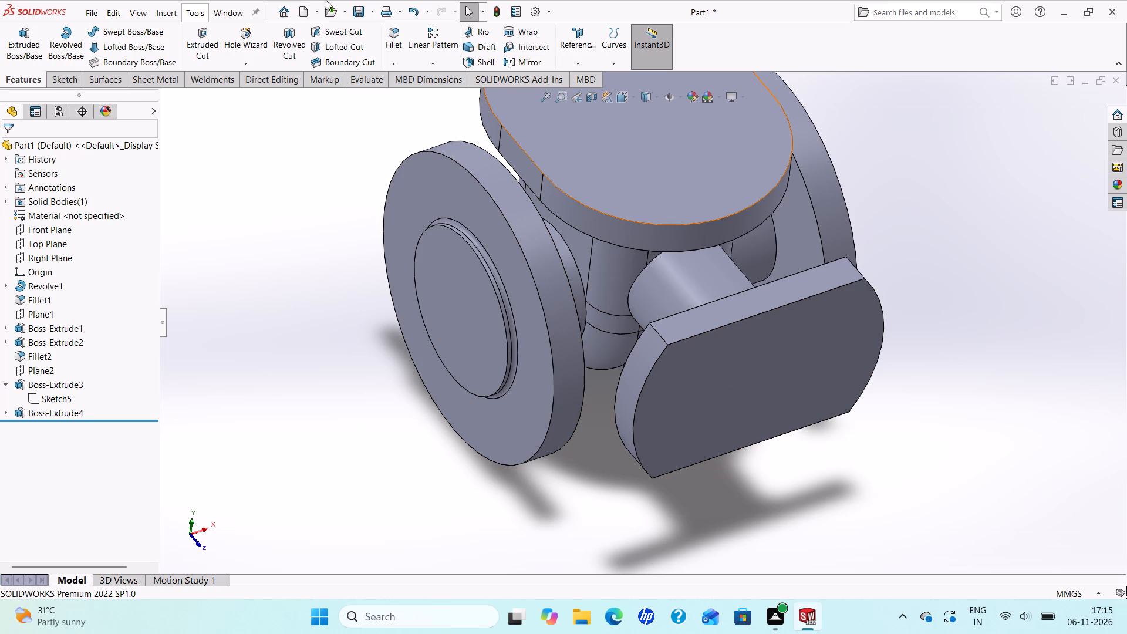
# Start a 5 mm constant-radius fillet on the cylindrical face of the 50 mm round boss, with full preview.
pyautogui.click(393, 47)
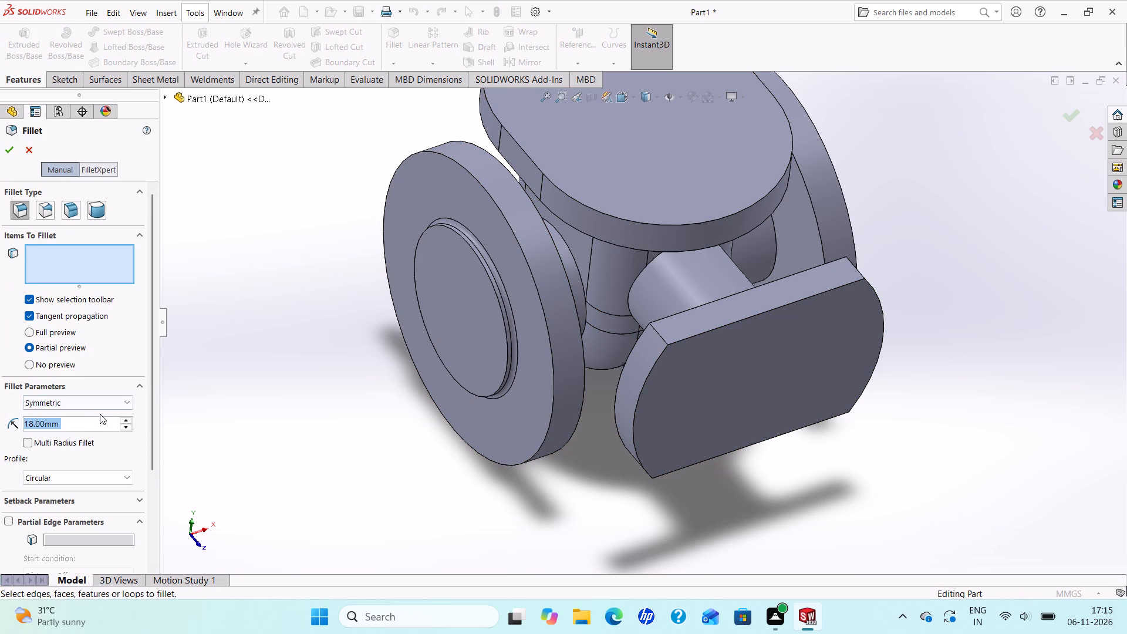
pyautogui.press('5')
pyautogui.press('Return')
pyautogui.moveTo(545, 492); pyautogui.dragTo(451, 456, button='middle')
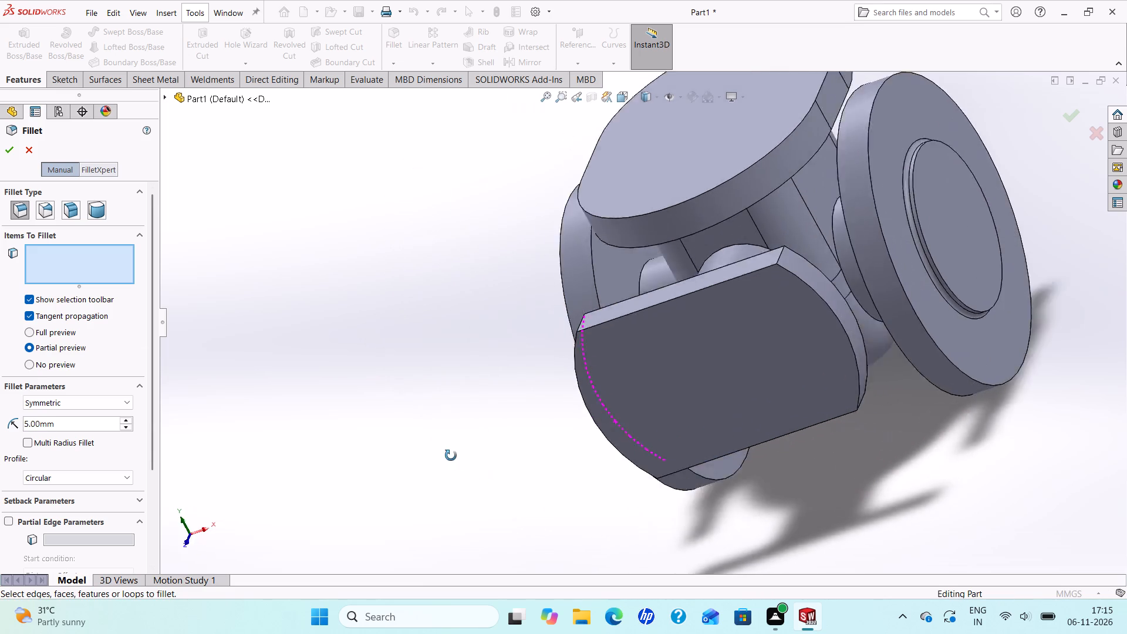
pyautogui.moveTo(451, 456); pyautogui.dragTo(384, 548, button='middle')
pyautogui.click(609, 390)
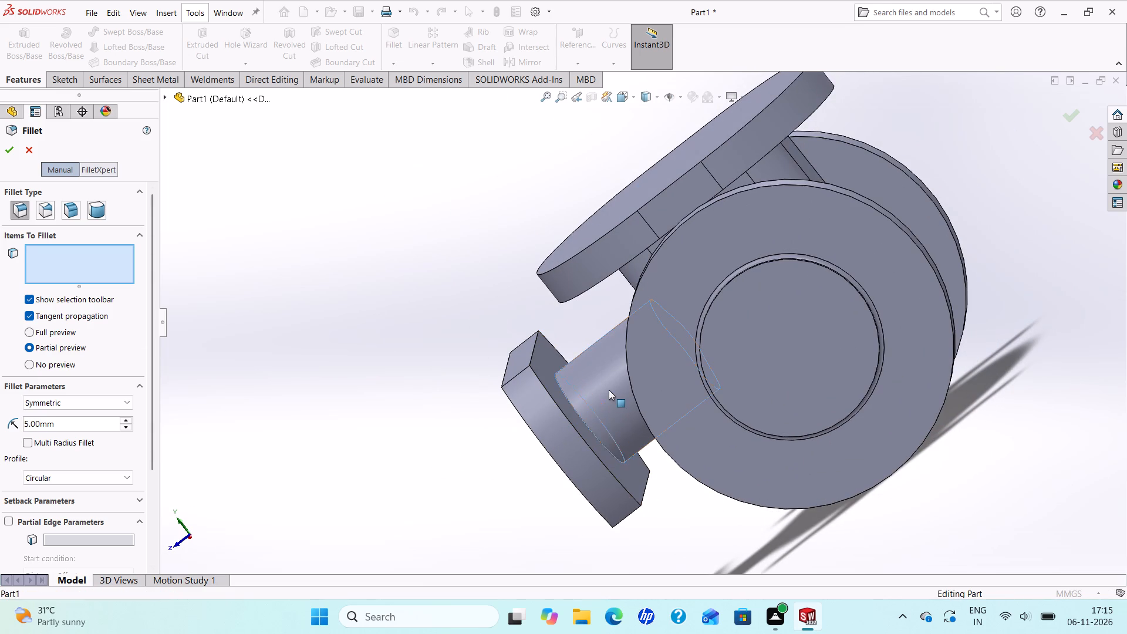
pyautogui.moveTo(603, 387); pyautogui.dragTo(640, 427, button='middle')
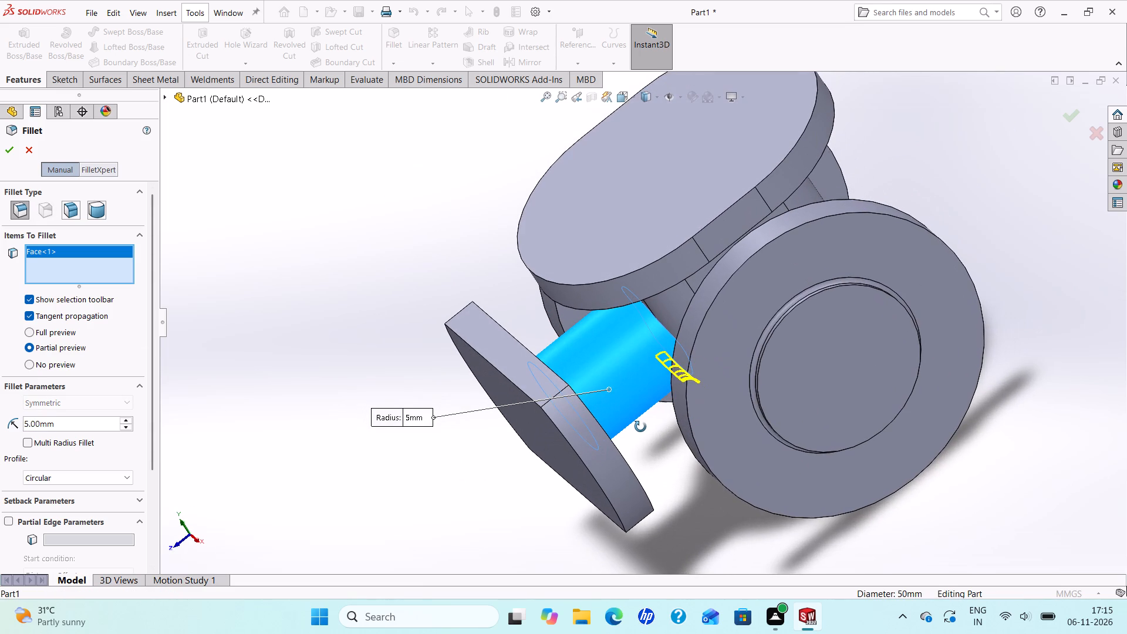
pyautogui.moveTo(640, 427); pyautogui.dragTo(643, 433, button='middle')
pyautogui.scroll(1, 643, 433)
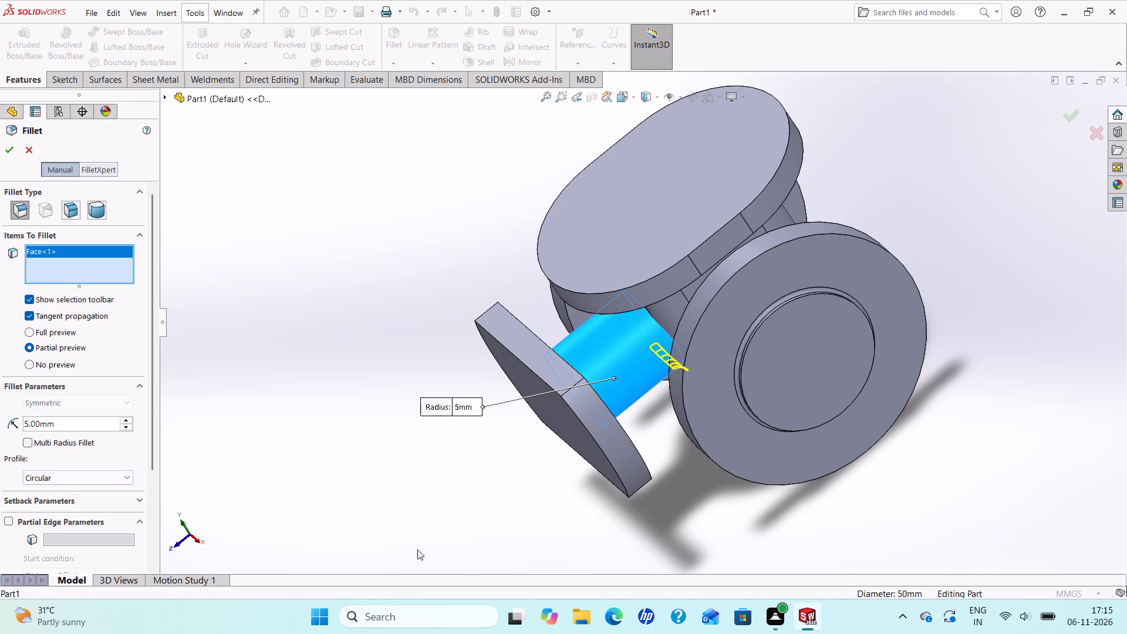
pyautogui.click(14, 209)
pyautogui.click(33, 335)
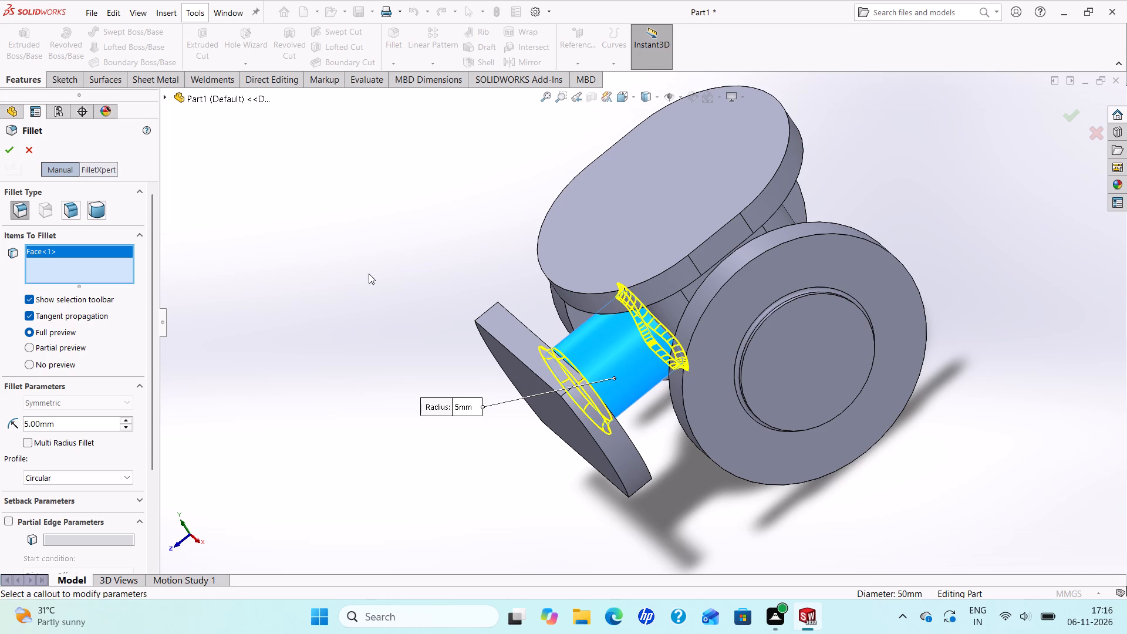
# Add the cylindrical neck faces between the spool body and both round end flanges to the 5 mm fillet.
pyautogui.moveTo(369, 274); pyautogui.dragTo(427, 305, button='middle')
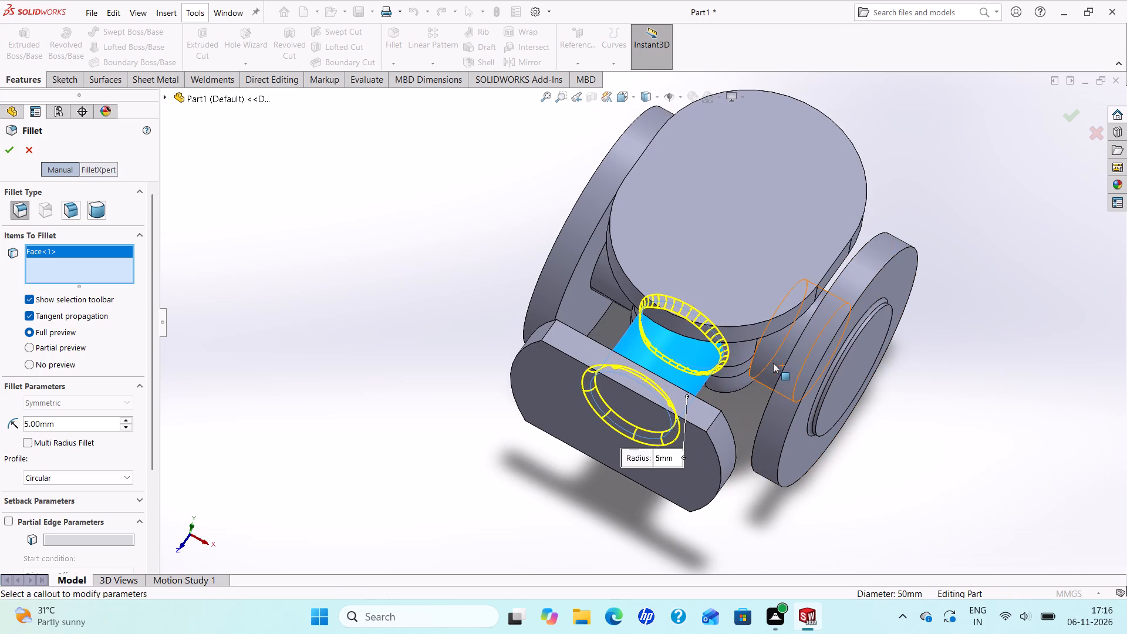
pyautogui.click(772, 360)
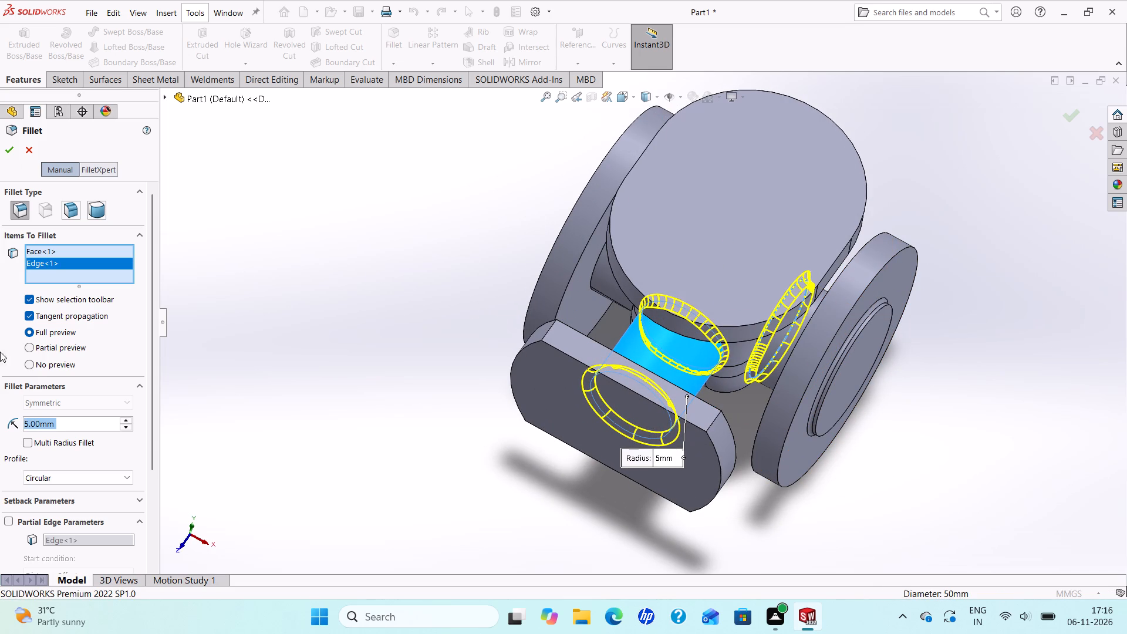
pyautogui.rightClick(30, 263)
pyautogui.click(50, 288)
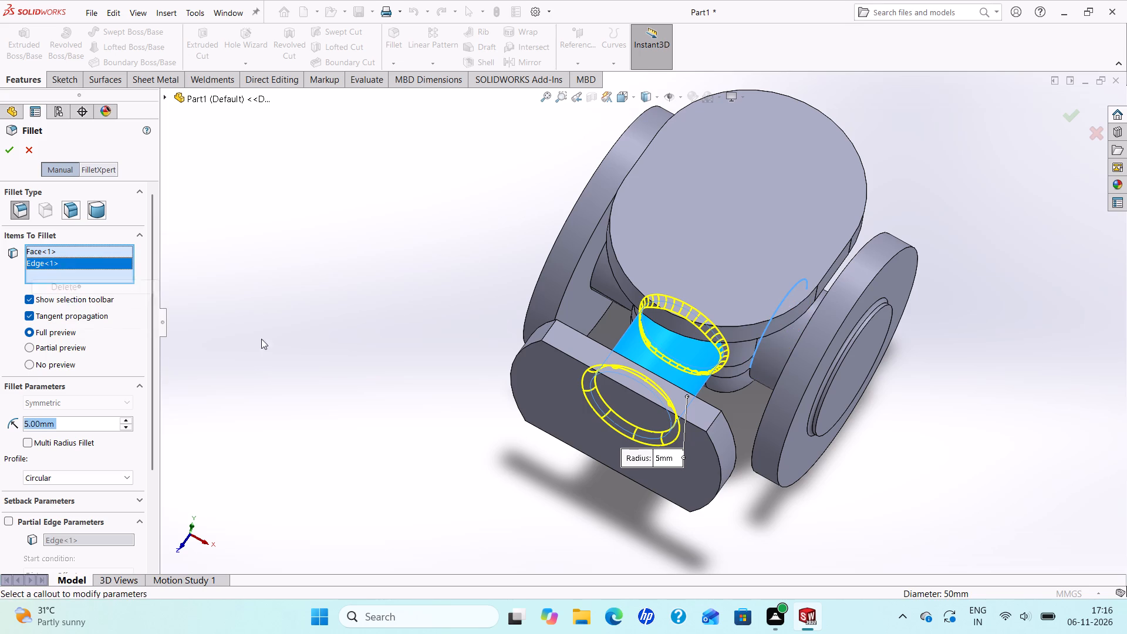
pyautogui.middleClick(713, 365)
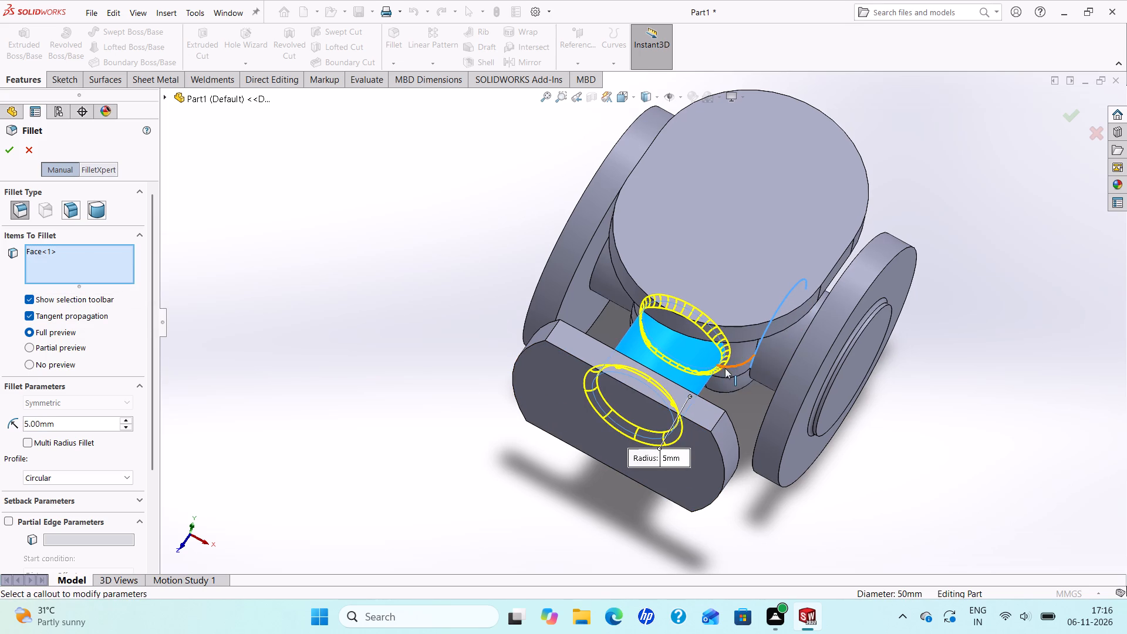
pyautogui.scroll(-4, 734, 371)
pyautogui.click(777, 349)
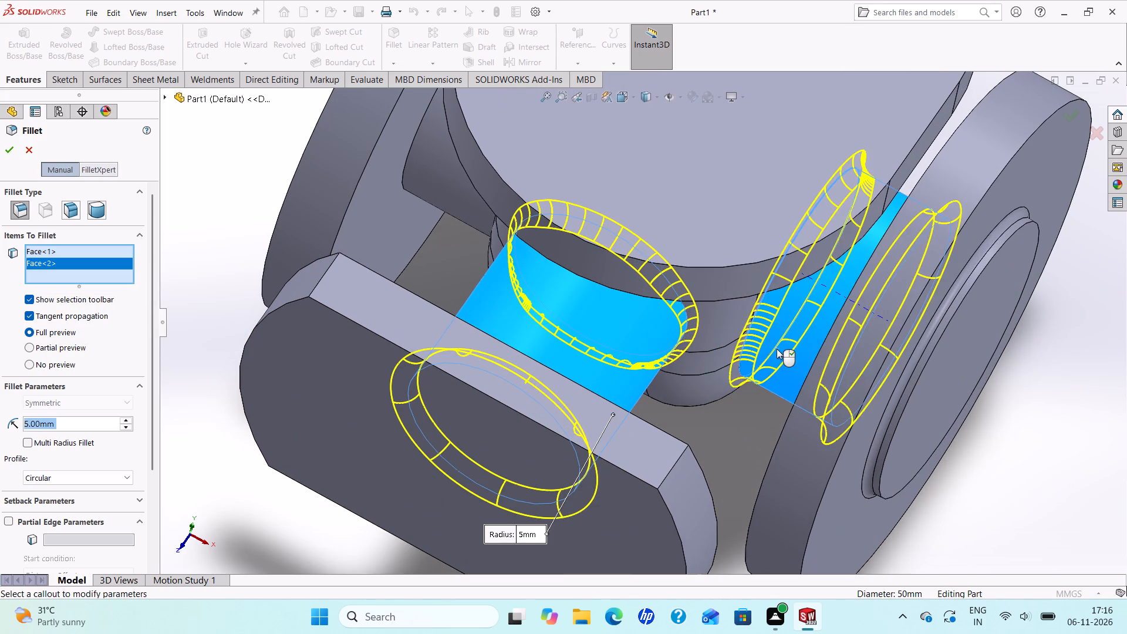
pyautogui.scroll(3, 777, 349)
pyautogui.moveTo(489, 270); pyautogui.dragTo(528, 277, button='middle')
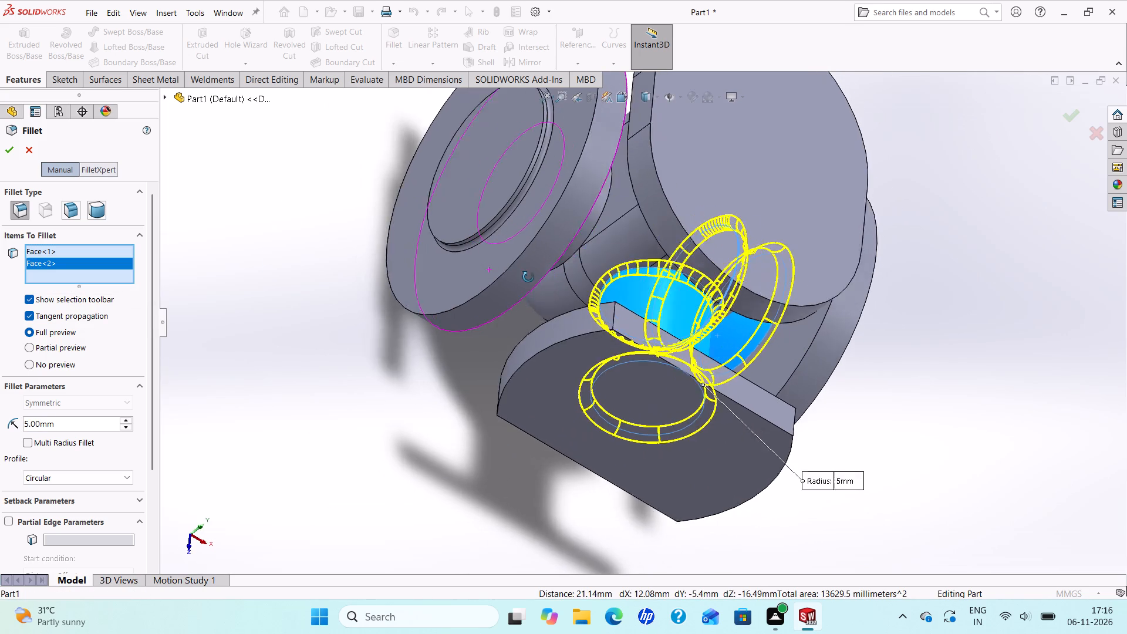
pyautogui.moveTo(528, 277); pyautogui.dragTo(520, 270, button='middle')
pyautogui.scroll(-5, 542, 244)
pyautogui.click(631, 255)
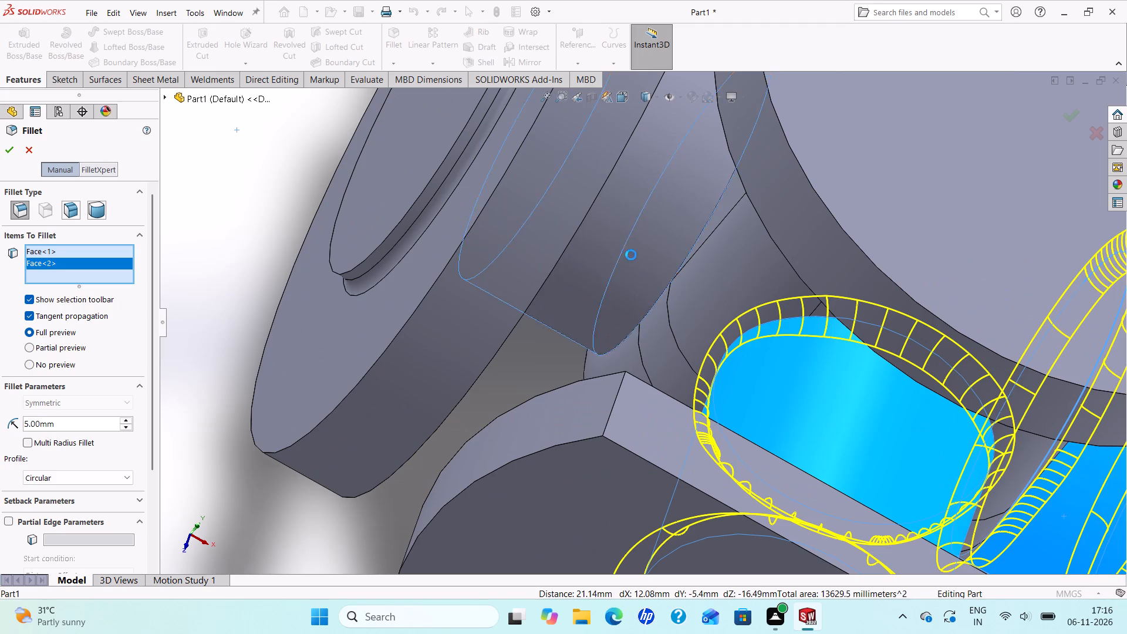
pyautogui.scroll(4, 631, 255)
pyautogui.scroll(2, 579, 292)
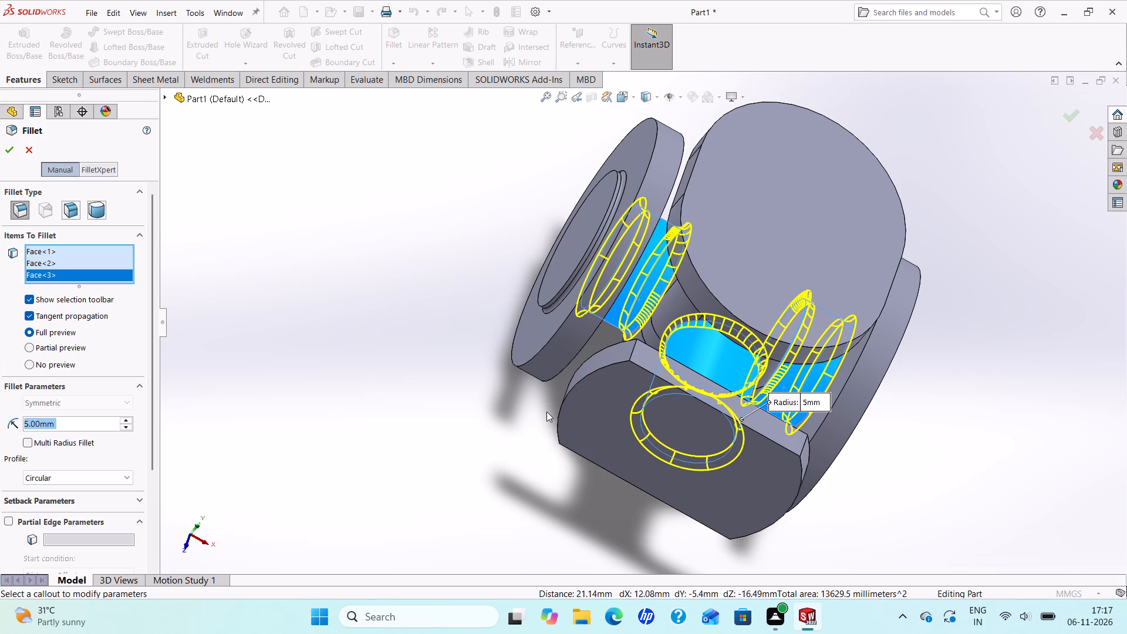
# Add the edge where the body meets the slot-shaped top flange's underside, and apply the 5 mm fillet.
pyautogui.moveTo(664, 398); pyautogui.dragTo(660, 341, button='middle')
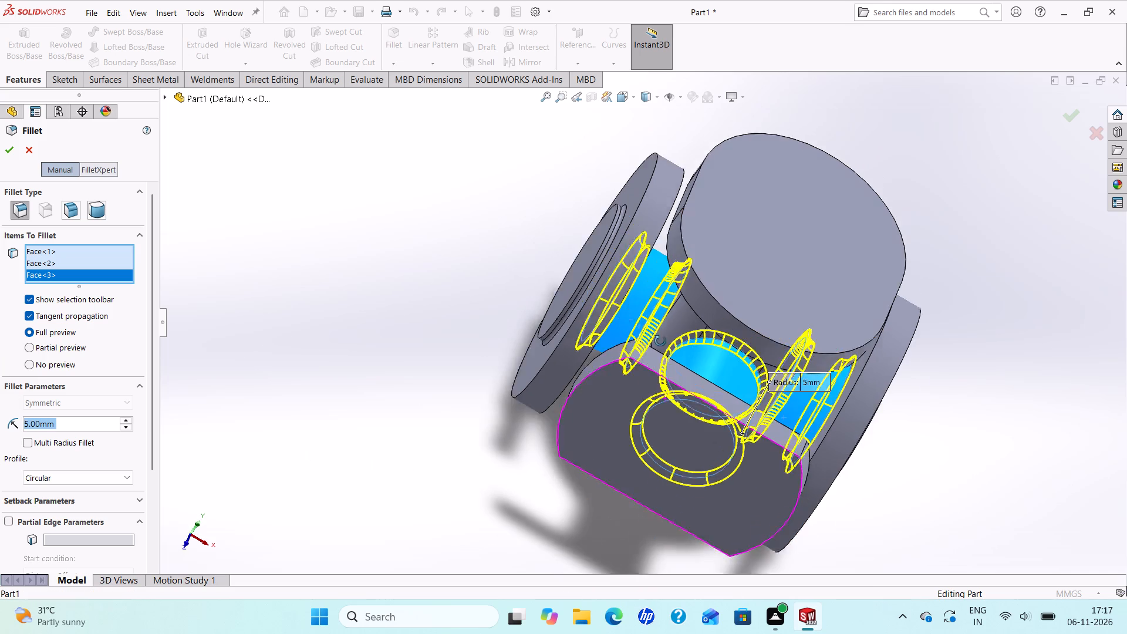
pyautogui.moveTo(660, 341); pyautogui.dragTo(644, 237, button='middle')
pyautogui.scroll(-1, 834, 481)
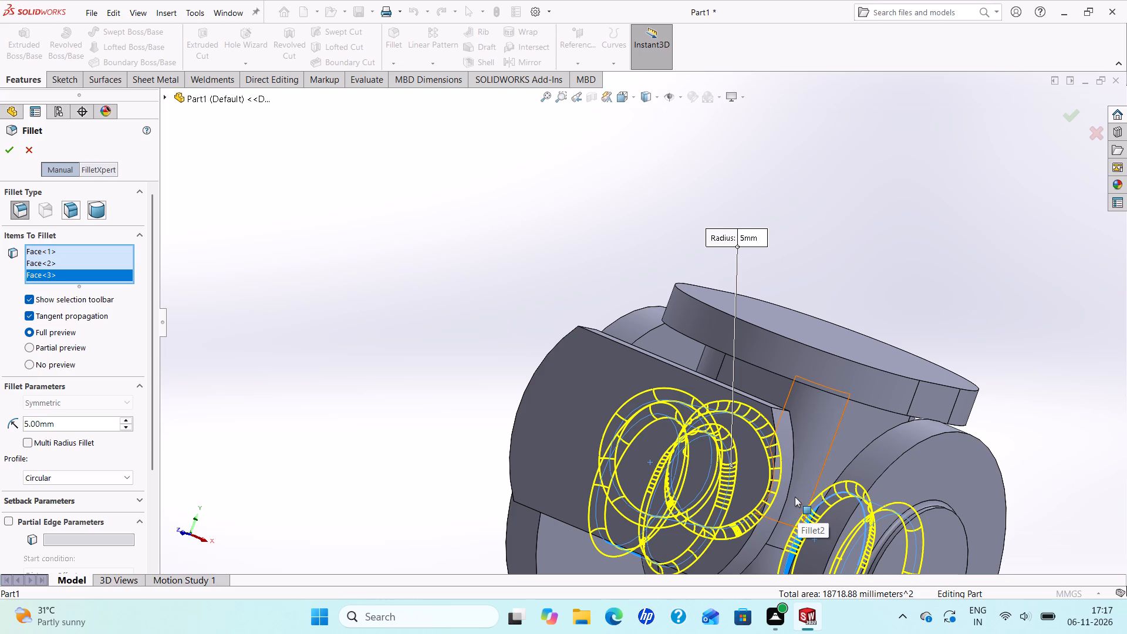
pyautogui.scroll(-4, 852, 400)
pyautogui.moveTo(743, 403); pyautogui.dragTo(740, 383, button='middle')
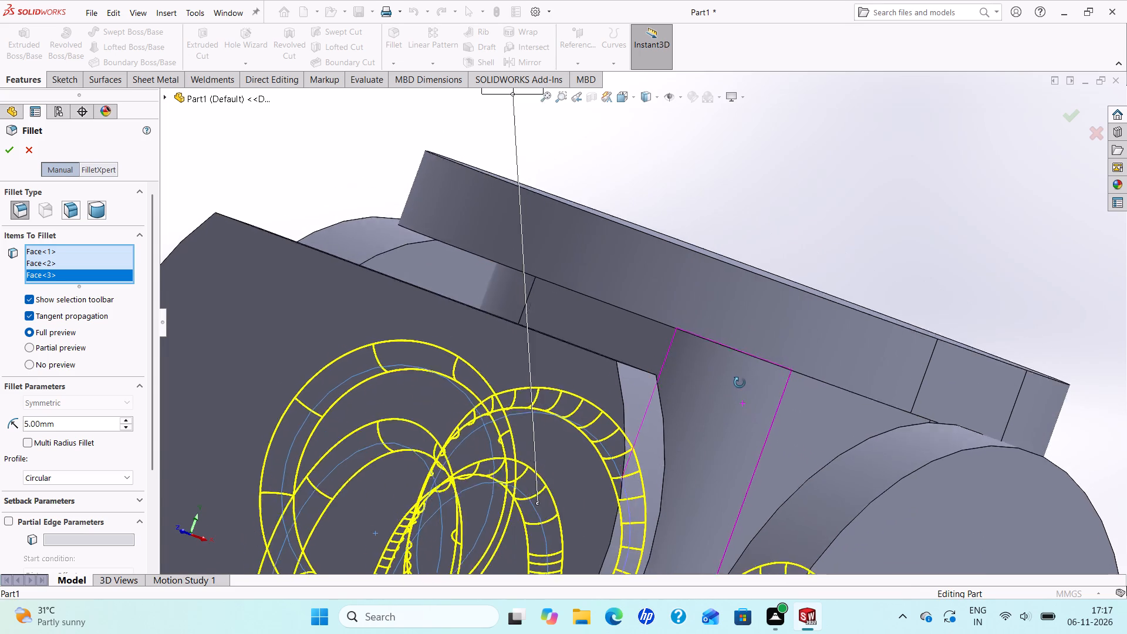
pyautogui.moveTo(740, 383); pyautogui.dragTo(735, 371, button='middle')
pyautogui.scroll(-1, 740, 371)
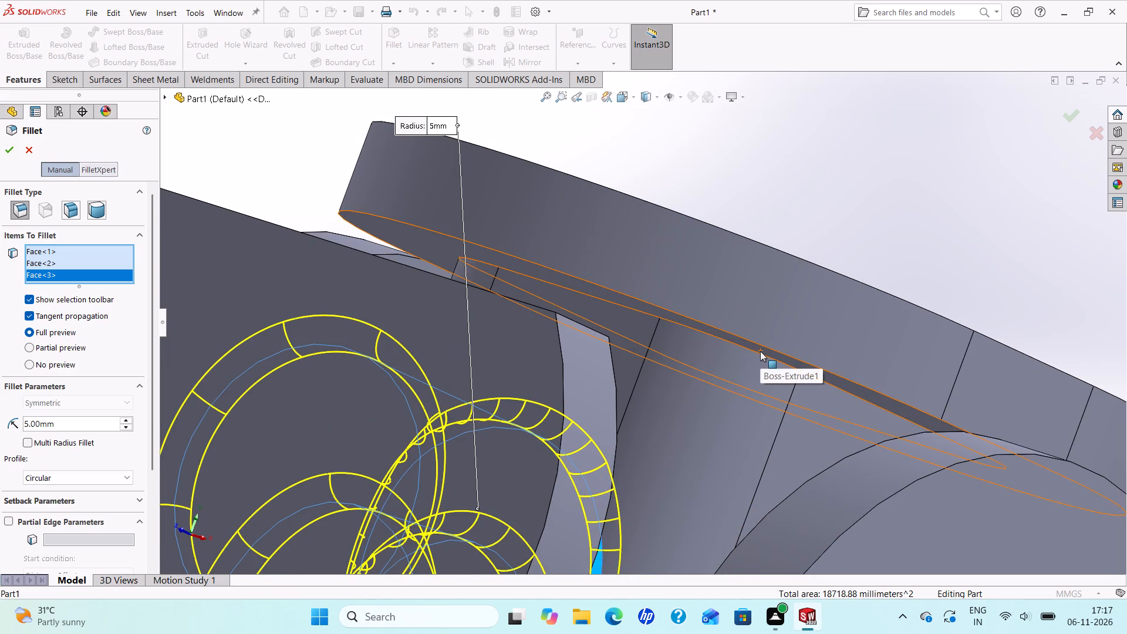
pyautogui.click(762, 355)
pyautogui.scroll(3, 762, 355)
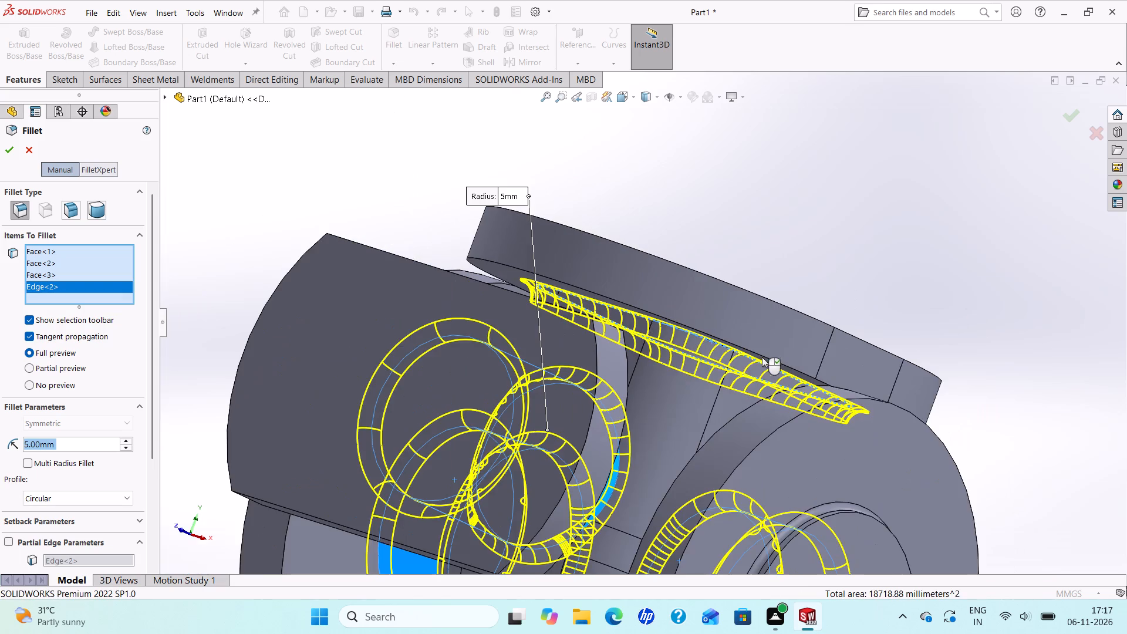
pyautogui.scroll(4, 691, 389)
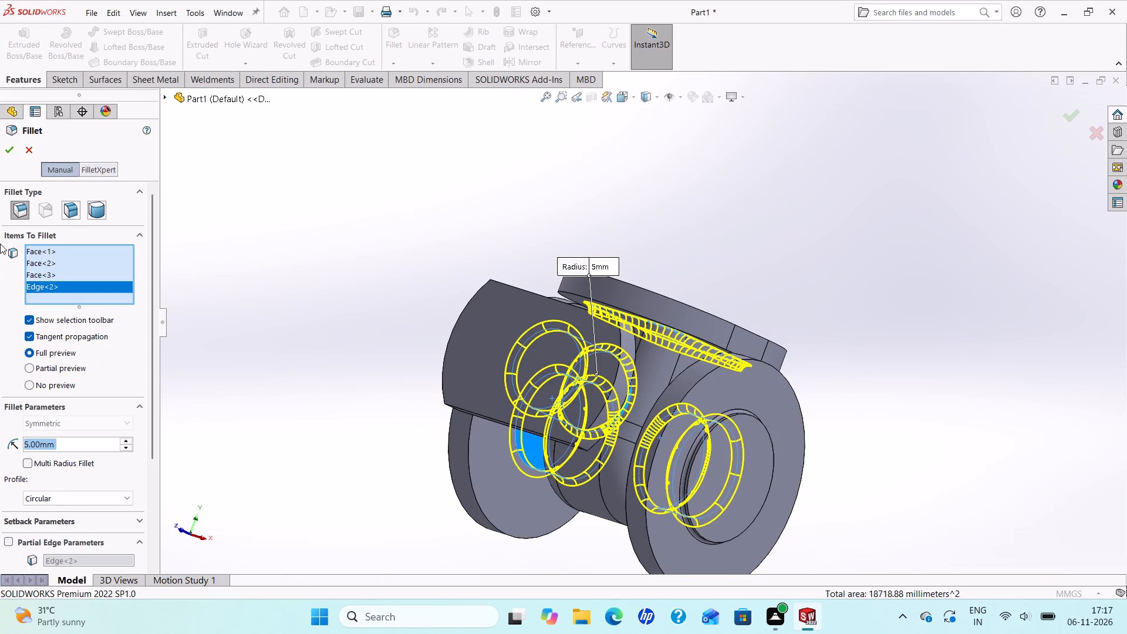
pyautogui.click(4, 153)
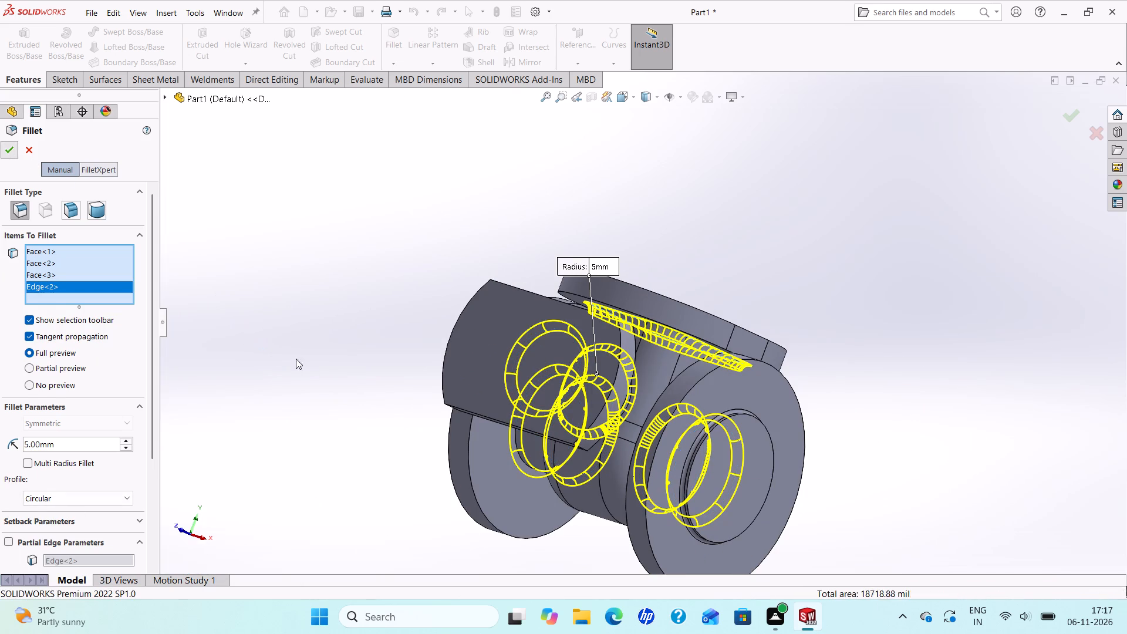
# Examine the filleted junctions at the end-flange necks, the slot-shaped top flange and the side-flange boss from several angles.
pyautogui.scroll(1, 340, 400)
pyautogui.moveTo(341, 400); pyautogui.dragTo(380, 465, button='middle')
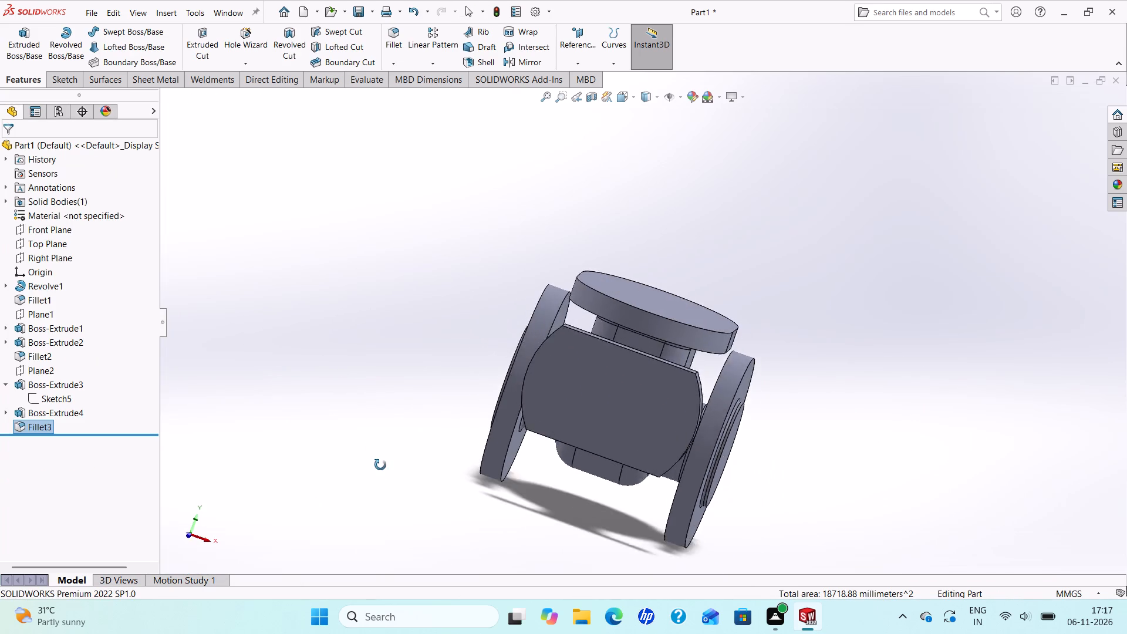
pyautogui.moveTo(380, 465); pyautogui.dragTo(590, 558, button='middle')
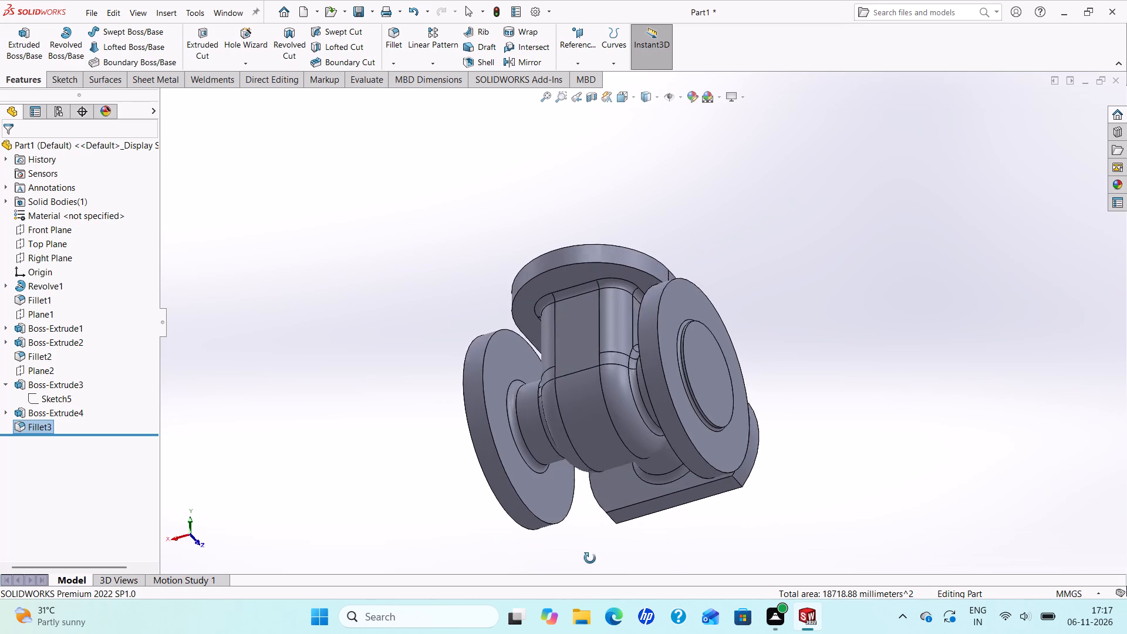
pyautogui.moveTo(590, 558); pyautogui.dragTo(600, 564, button='middle')
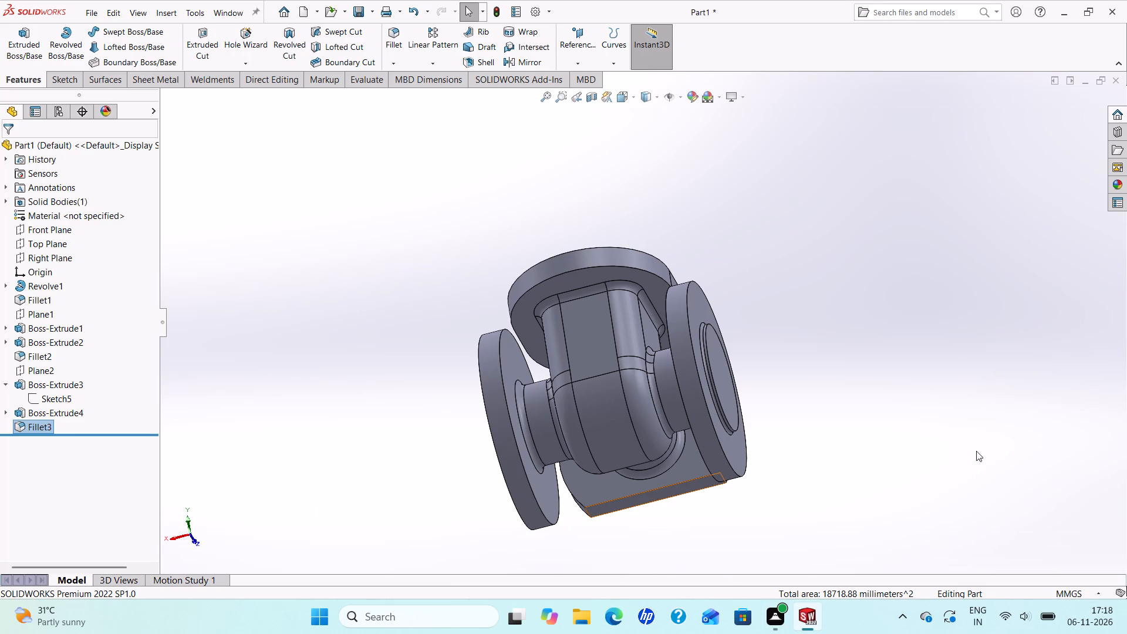
pyautogui.scroll(-1, 669, 498)
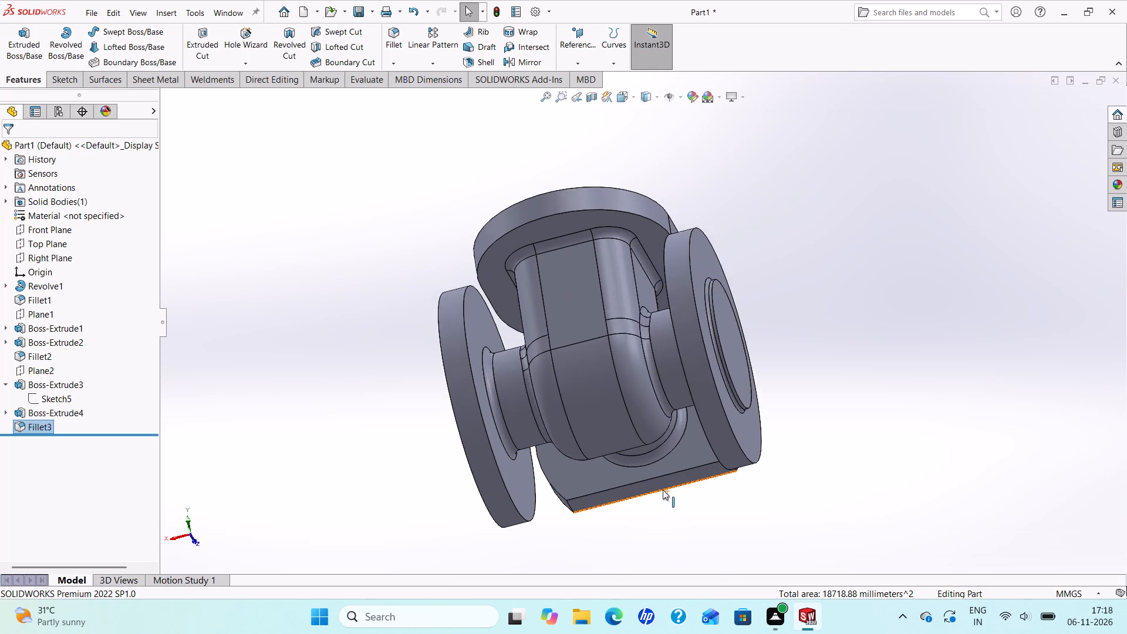
pyautogui.scroll(-1, 663, 490)
pyautogui.scroll(2, 659, 478)
pyautogui.scroll(-3, 637, 382)
pyautogui.scroll(3, 607, 399)
pyautogui.scroll(-3, 588, 309)
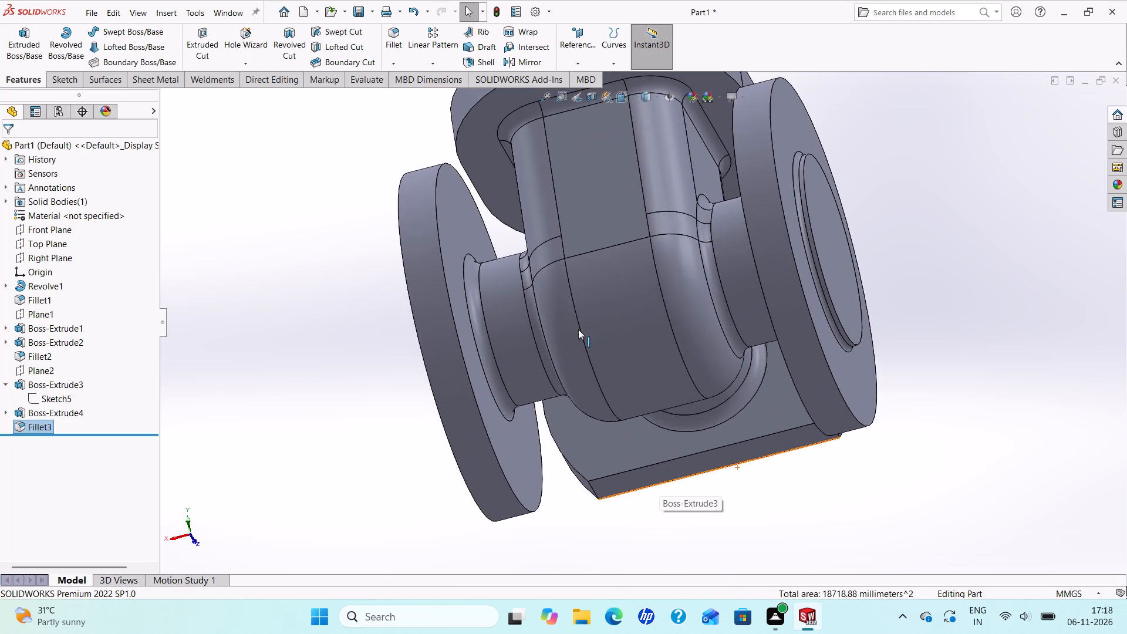
pyautogui.scroll(2, 616, 297)
pyautogui.scroll(-2, 647, 255)
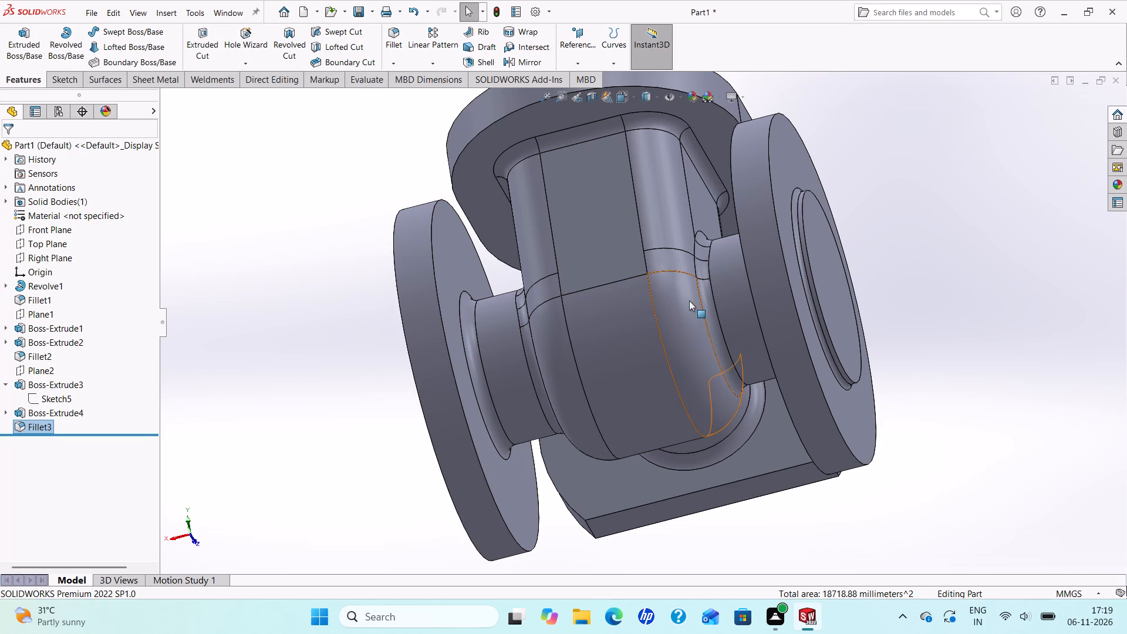
pyautogui.moveTo(697, 306); pyautogui.dragTo(476, 381, button='middle')
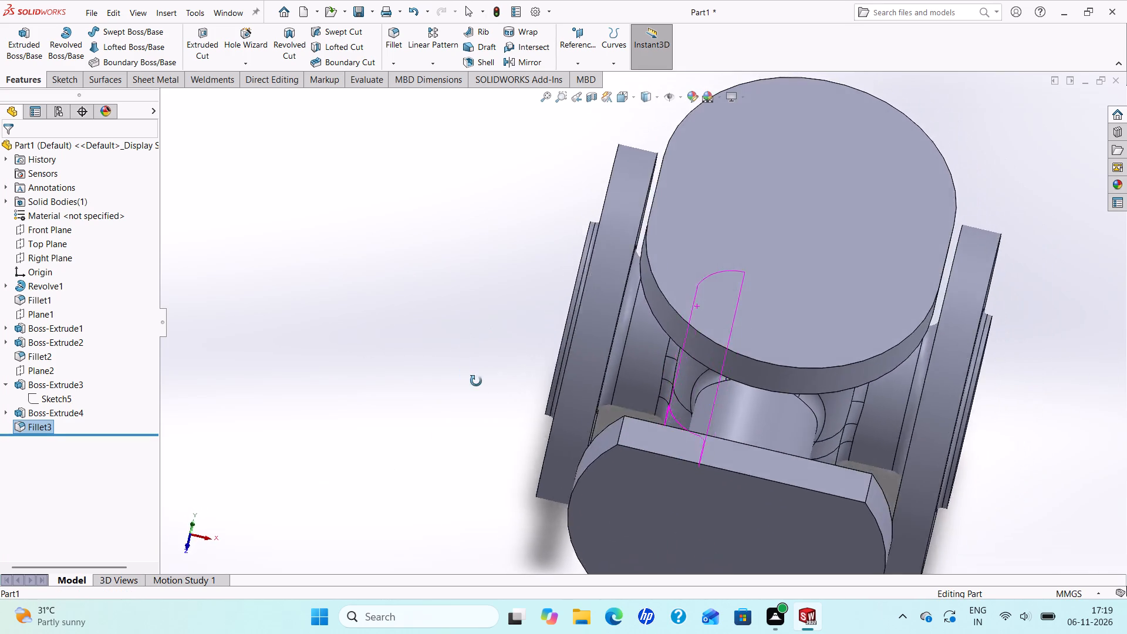
pyautogui.moveTo(476, 381); pyautogui.dragTo(719, 433, button='middle')
pyautogui.scroll(2, 720, 422)
pyautogui.scroll(-1, 661, 286)
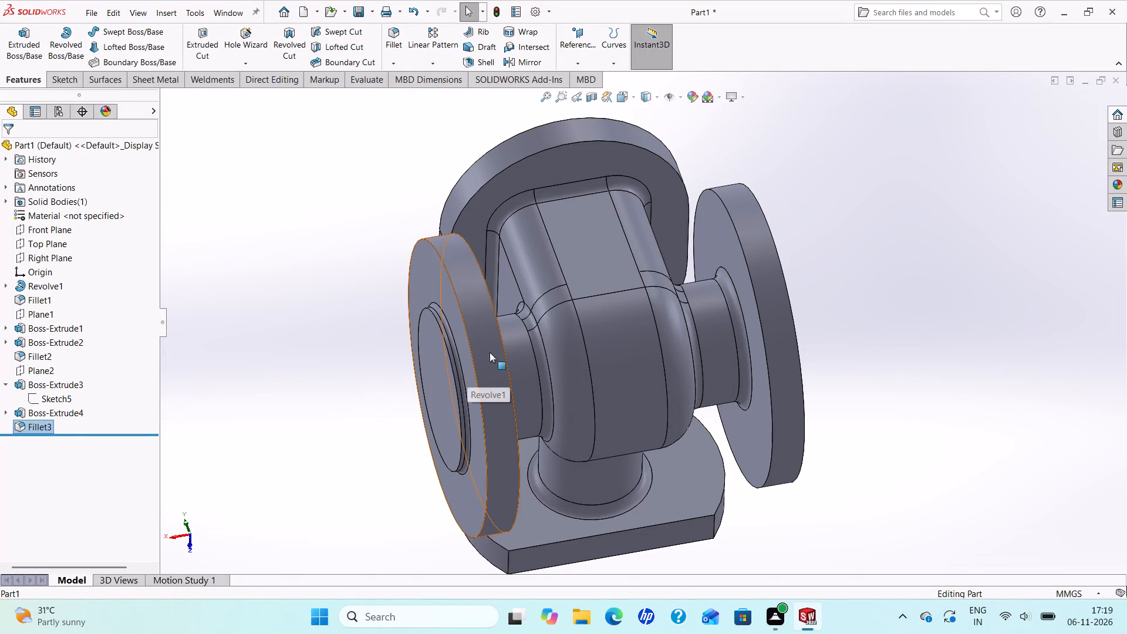
pyautogui.scroll(-1, 489, 350)
pyautogui.scroll(2, 489, 350)
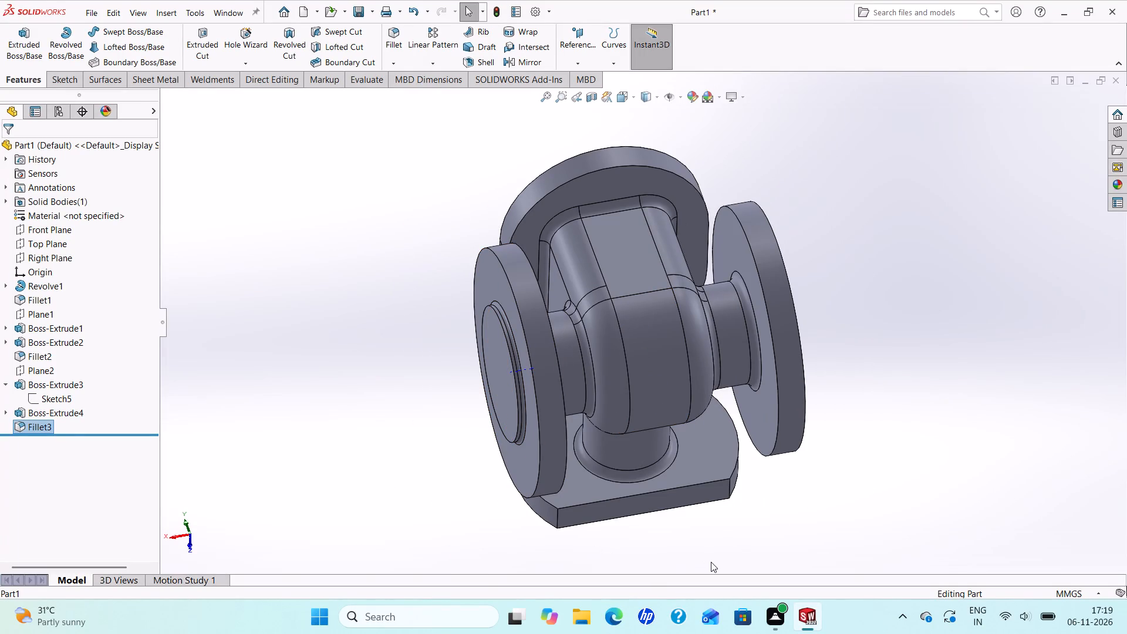
pyautogui.moveTo(688, 420); pyautogui.dragTo(461, 458, button='middle')
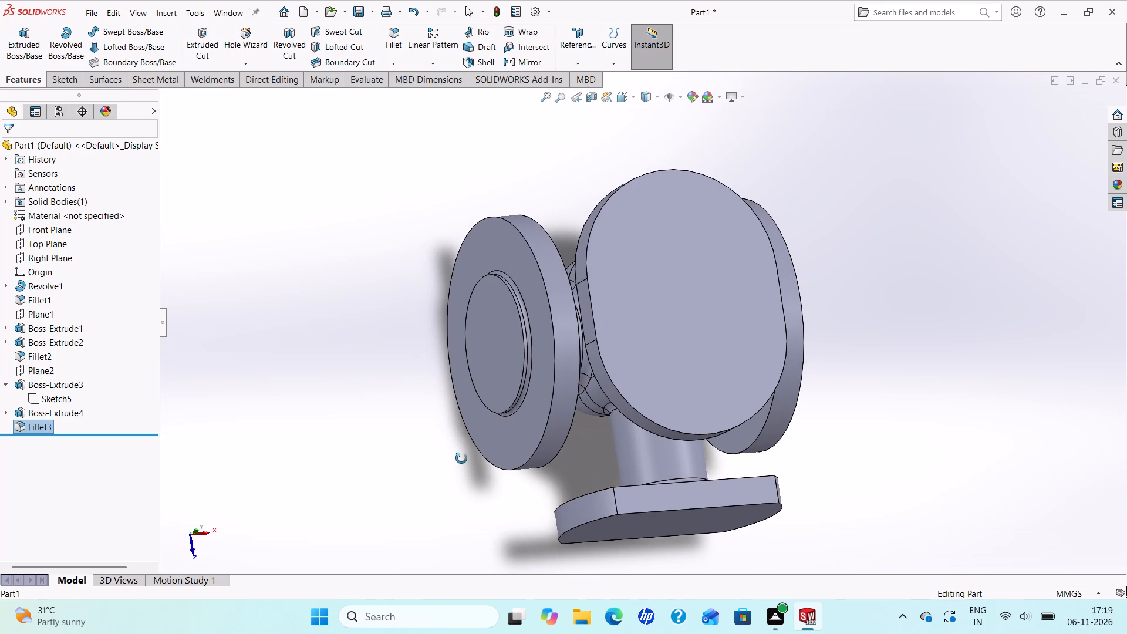
pyautogui.moveTo(461, 458); pyautogui.dragTo(626, 486, button='middle')
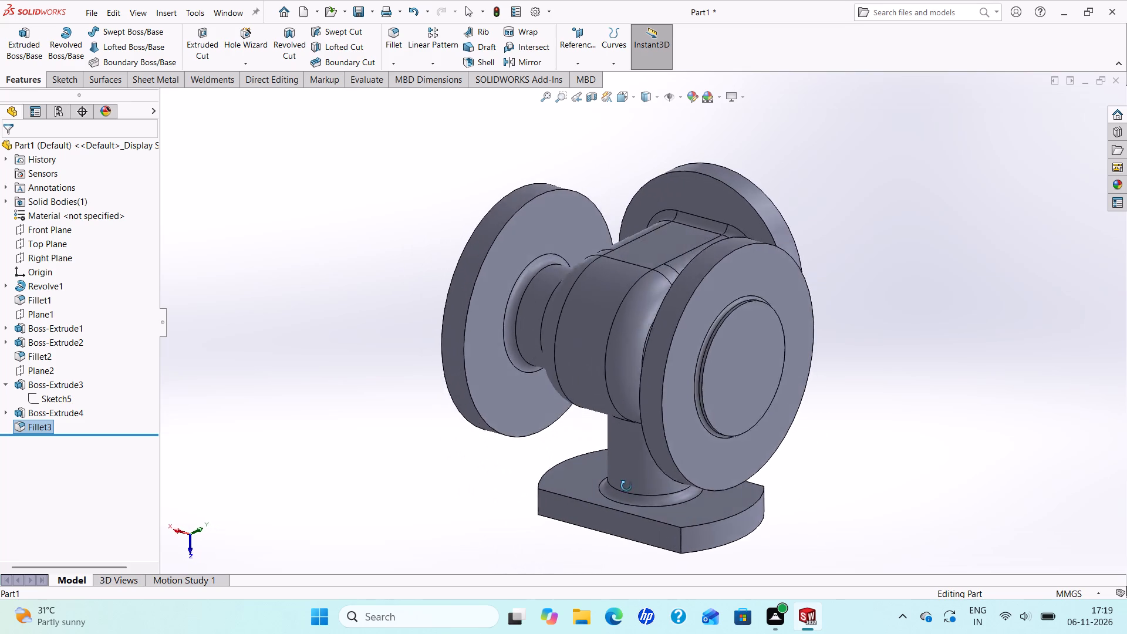
pyautogui.moveTo(626, 486); pyautogui.dragTo(674, 522, button='middle')
pyautogui.scroll(1, 674, 522)
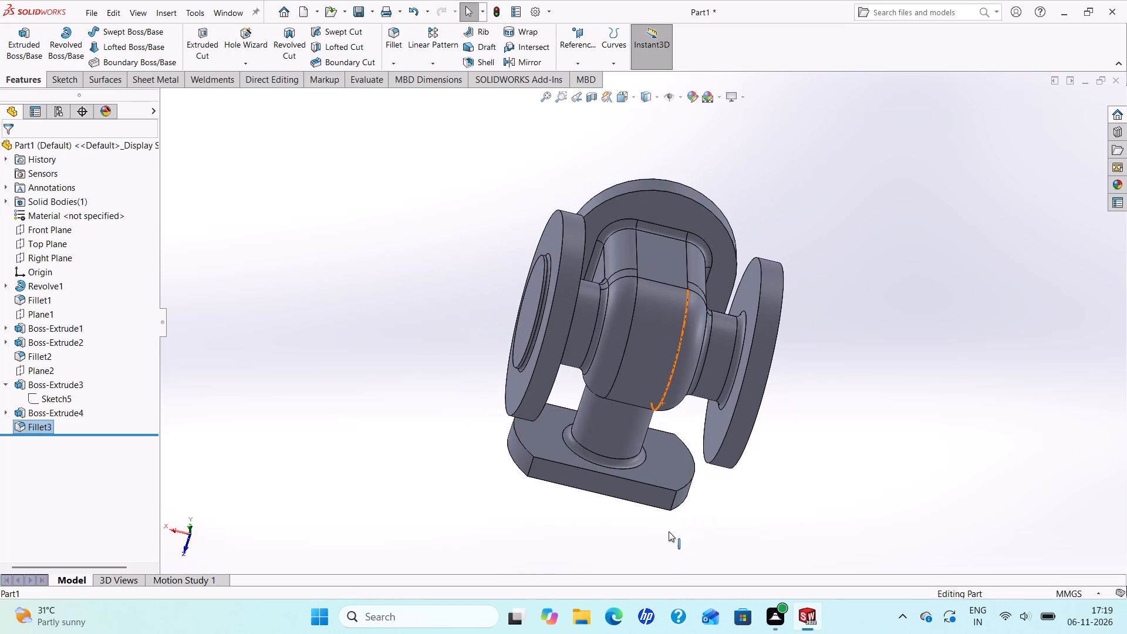
# Examine the filleted part from all around, including the end flanges, side flange and slot-shaped top flange.
pyautogui.scroll(1, 667, 494)
pyautogui.scroll(-3, 711, 332)
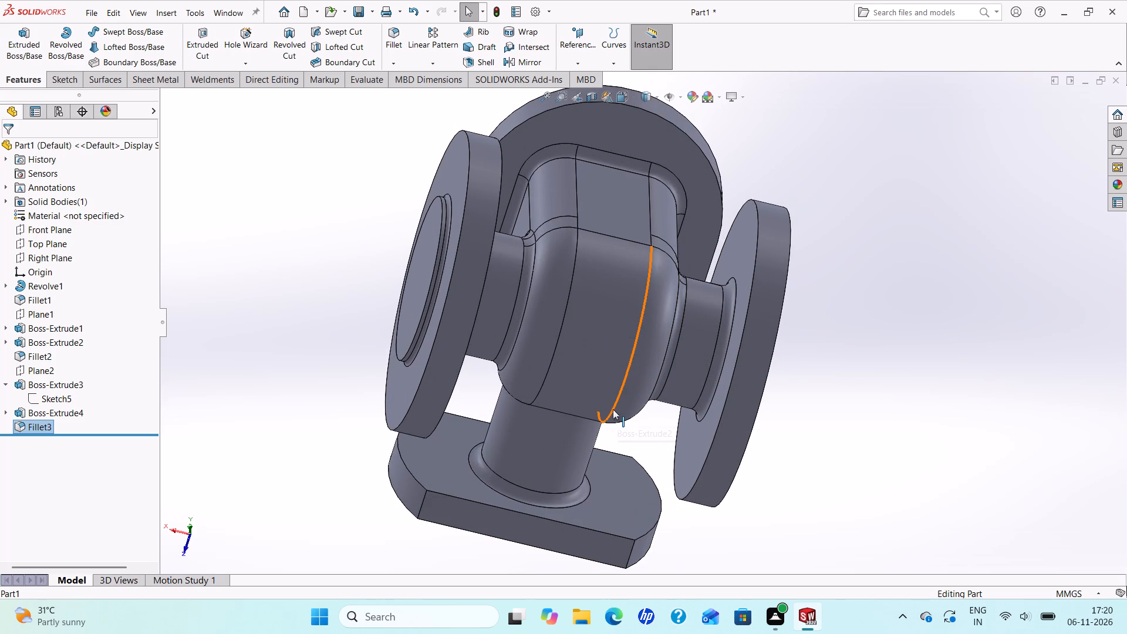
pyautogui.scroll(1, 603, 325)
pyautogui.moveTo(603, 325); pyautogui.dragTo(599, 345, button='middle')
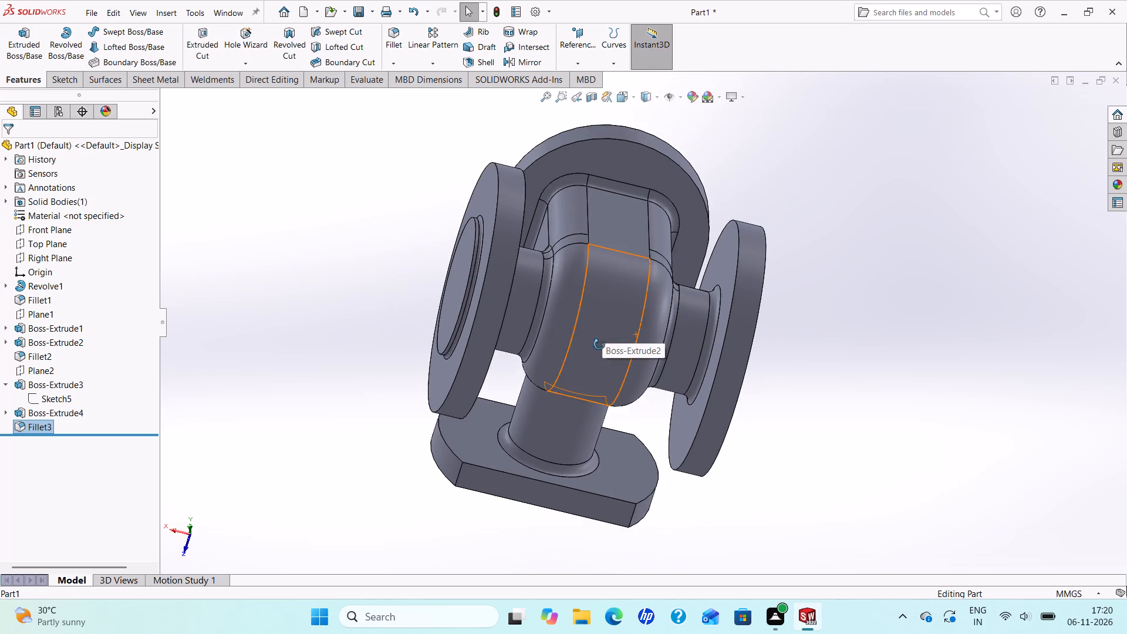
pyautogui.moveTo(599, 345); pyautogui.dragTo(544, 498, button='middle')
pyautogui.scroll(-1, 542, 487)
pyautogui.scroll(-1, 652, 290)
pyautogui.scroll(1, 652, 289)
pyautogui.moveTo(643, 290); pyautogui.dragTo(635, 289, button='middle')
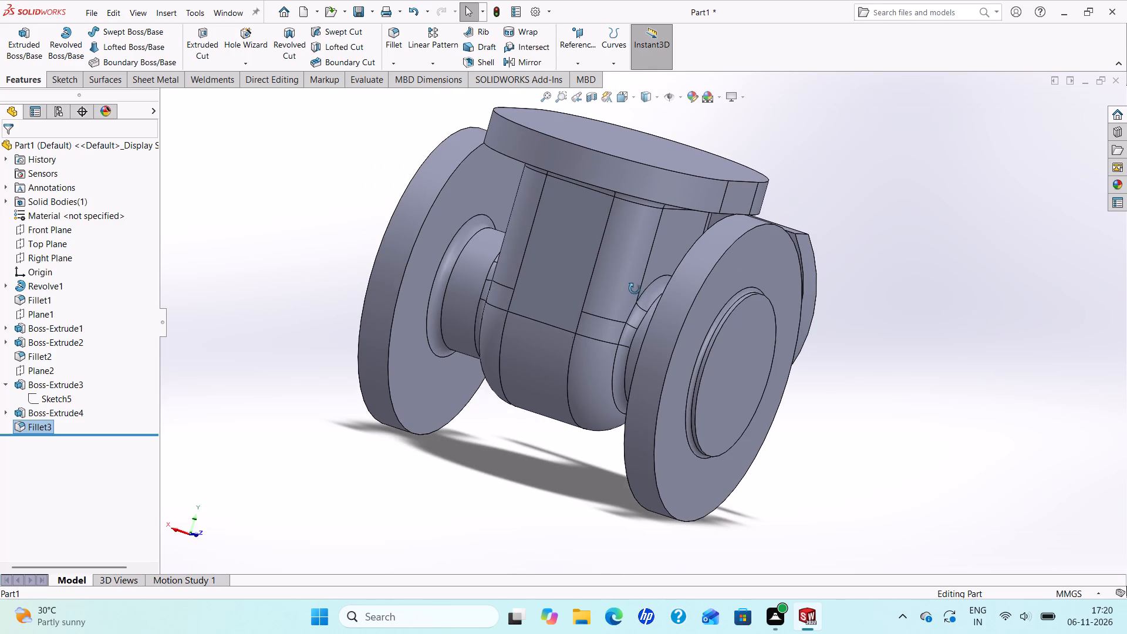
pyautogui.moveTo(635, 289); pyautogui.dragTo(521, 334, button='middle')
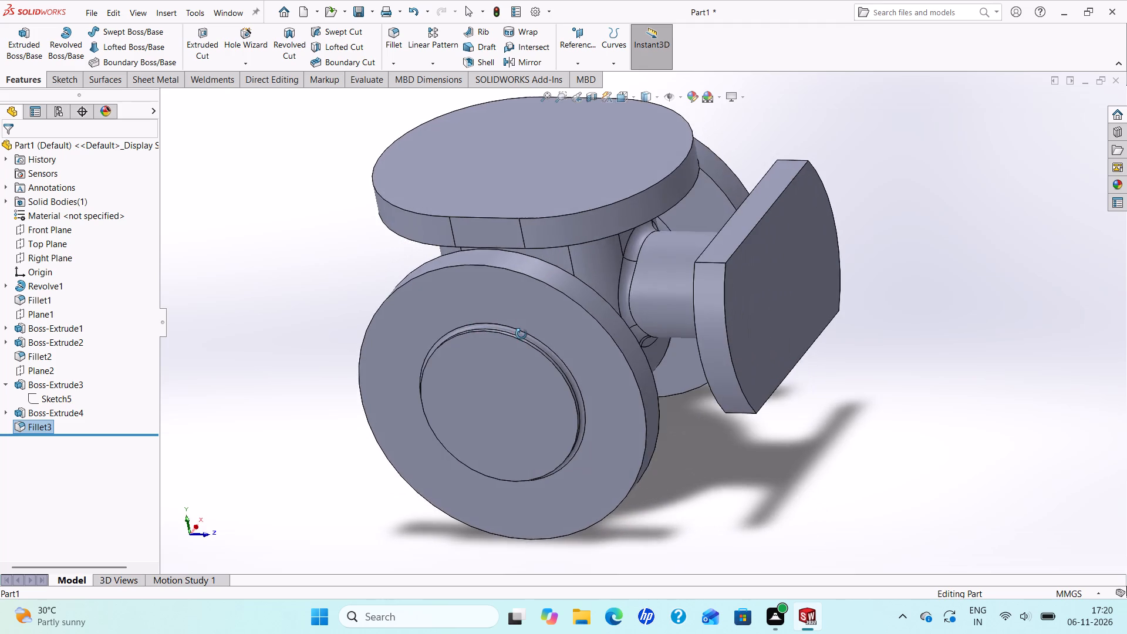
pyautogui.moveTo(521, 334); pyautogui.dragTo(677, 389, button='middle')
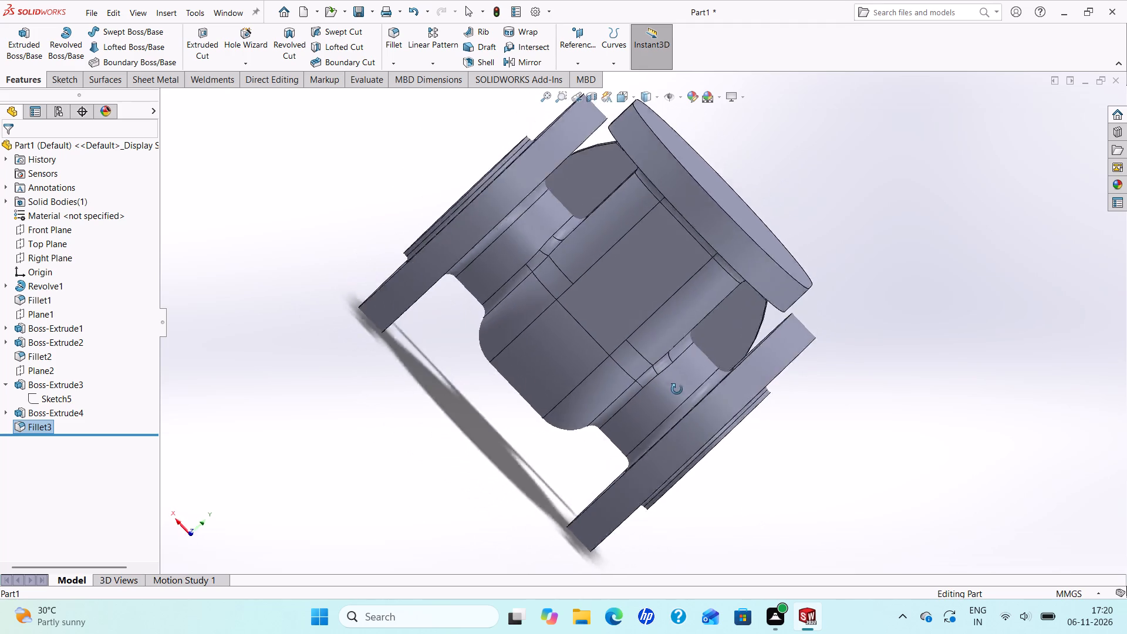
pyautogui.moveTo(677, 389); pyautogui.dragTo(732, 374, button='middle')
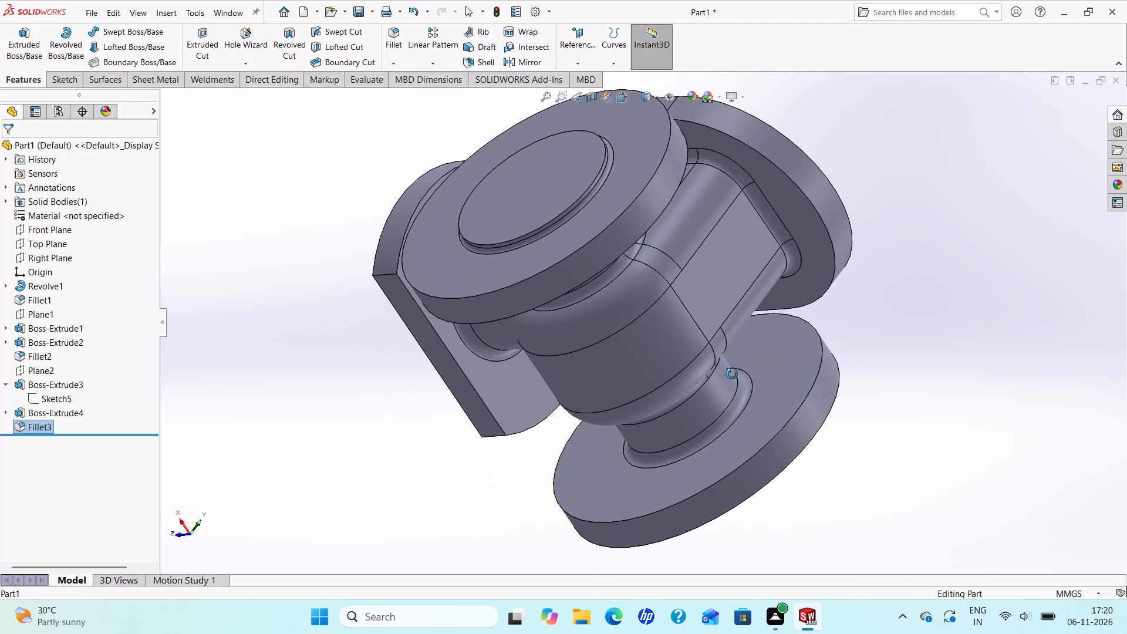
pyautogui.moveTo(732, 374); pyautogui.dragTo(786, 369, button='middle')
pyautogui.scroll(1, 681, 346)
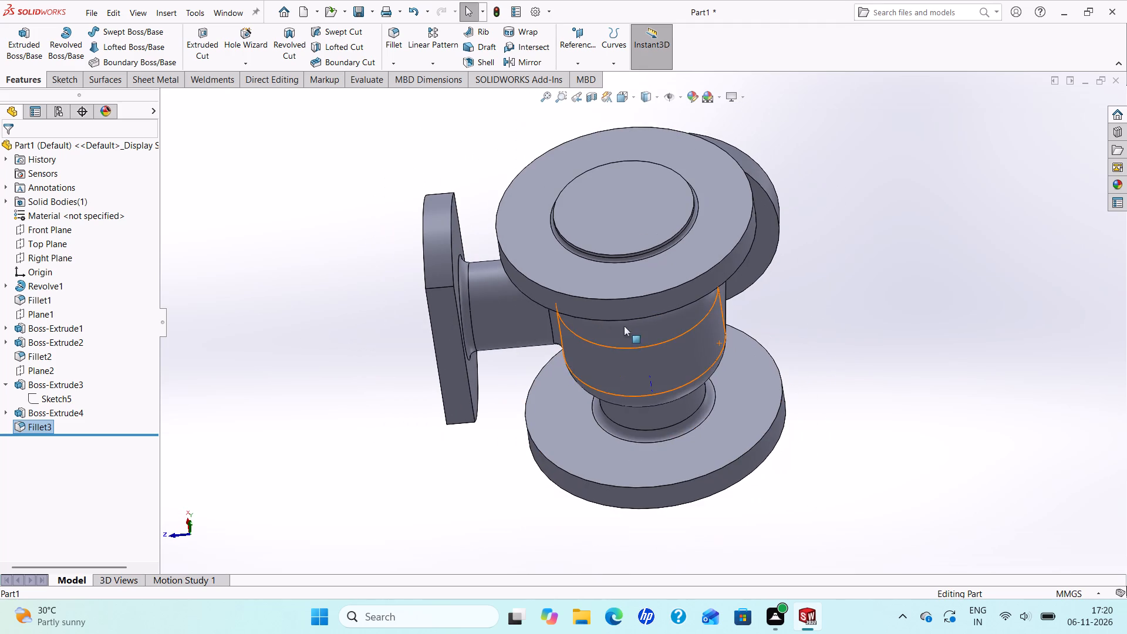
pyautogui.moveTo(699, 326); pyautogui.dragTo(516, 316, button='middle')
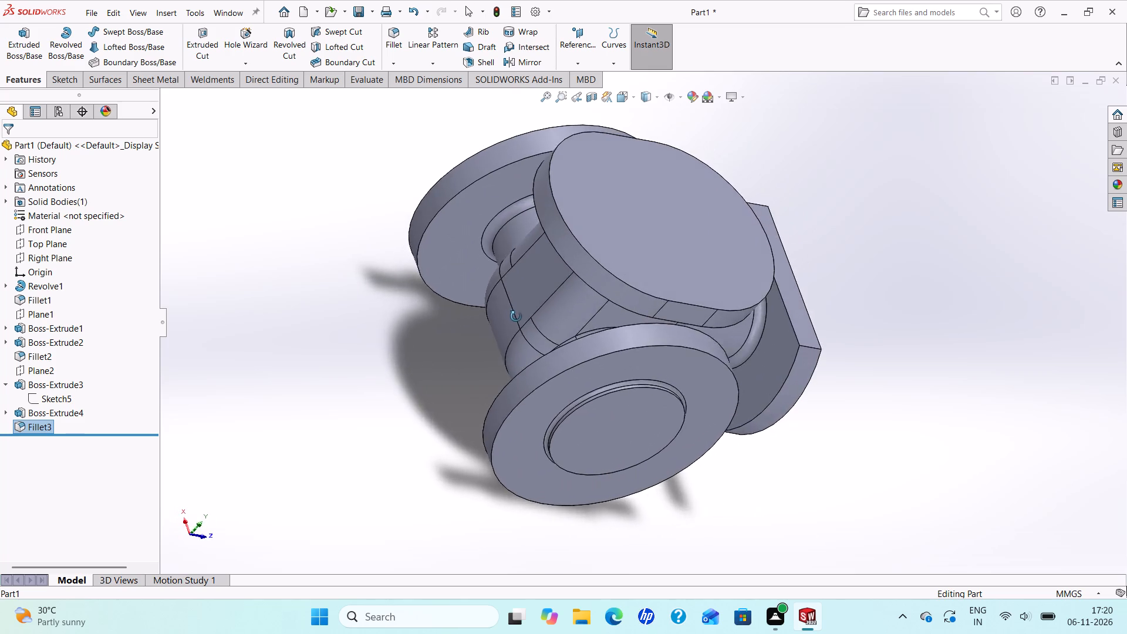
pyautogui.moveTo(516, 316); pyautogui.dragTo(479, 338, button='middle')
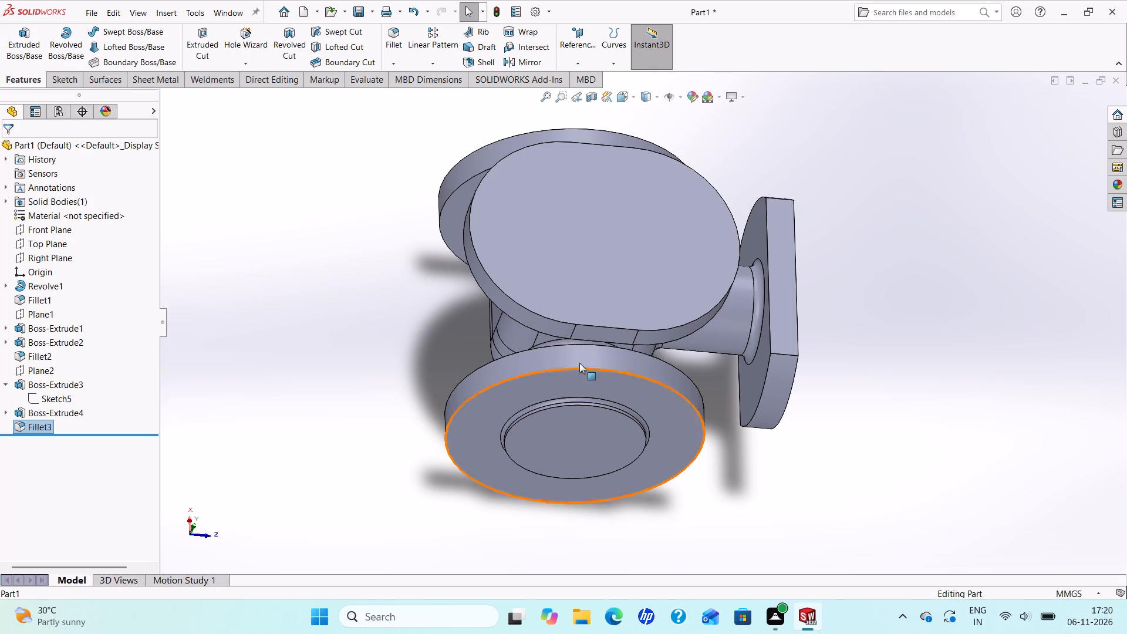
# Start a symmetric 5 mm distance-distance chamfer on both short corner edges along one flat side of the side flange.
pyautogui.click(391, 63)
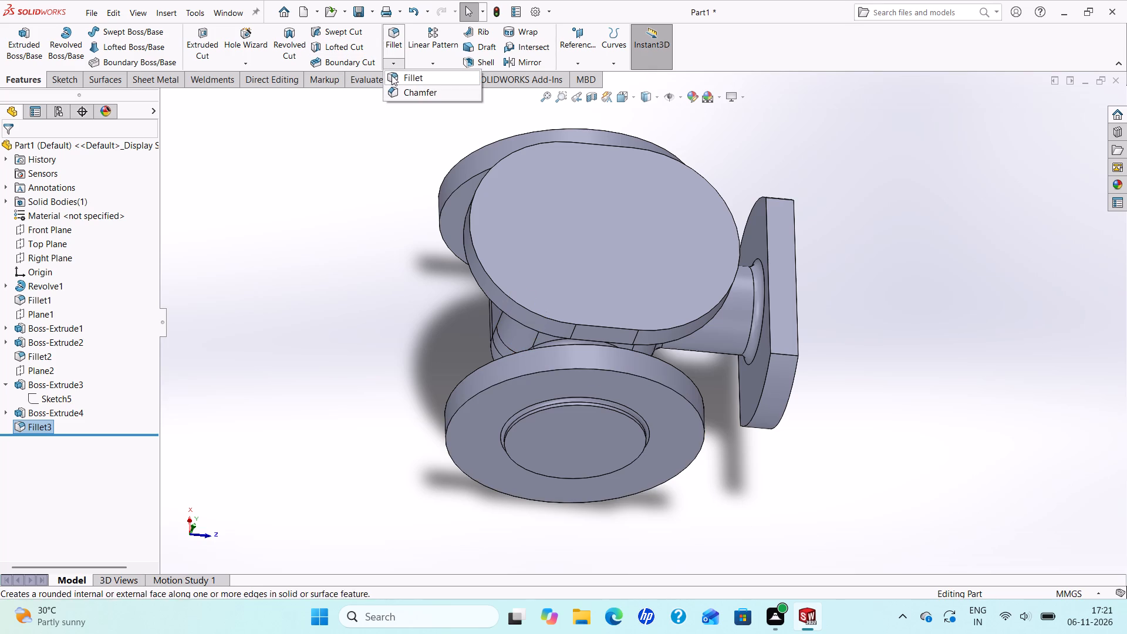
pyautogui.click(409, 94)
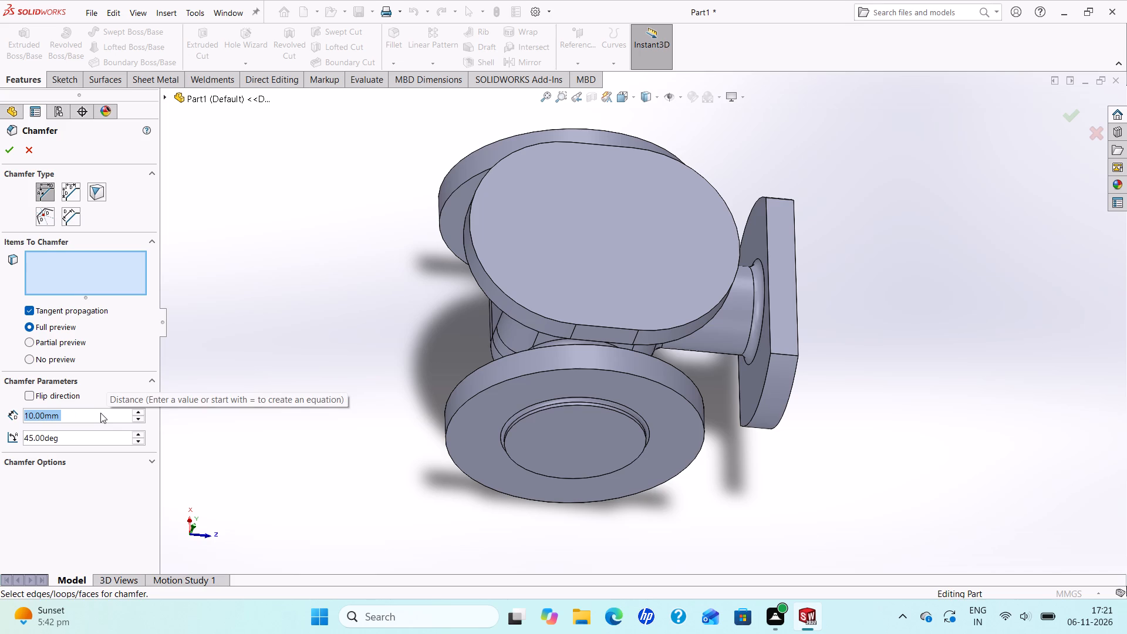
pyautogui.press('5')
pyautogui.press('Return')
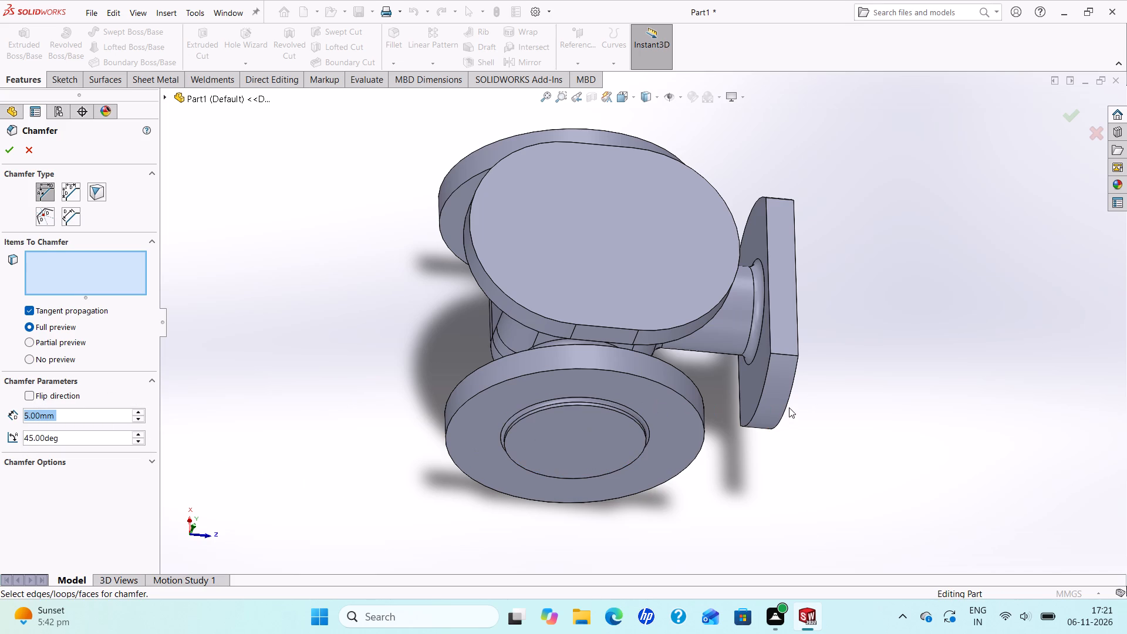
pyautogui.click(788, 353)
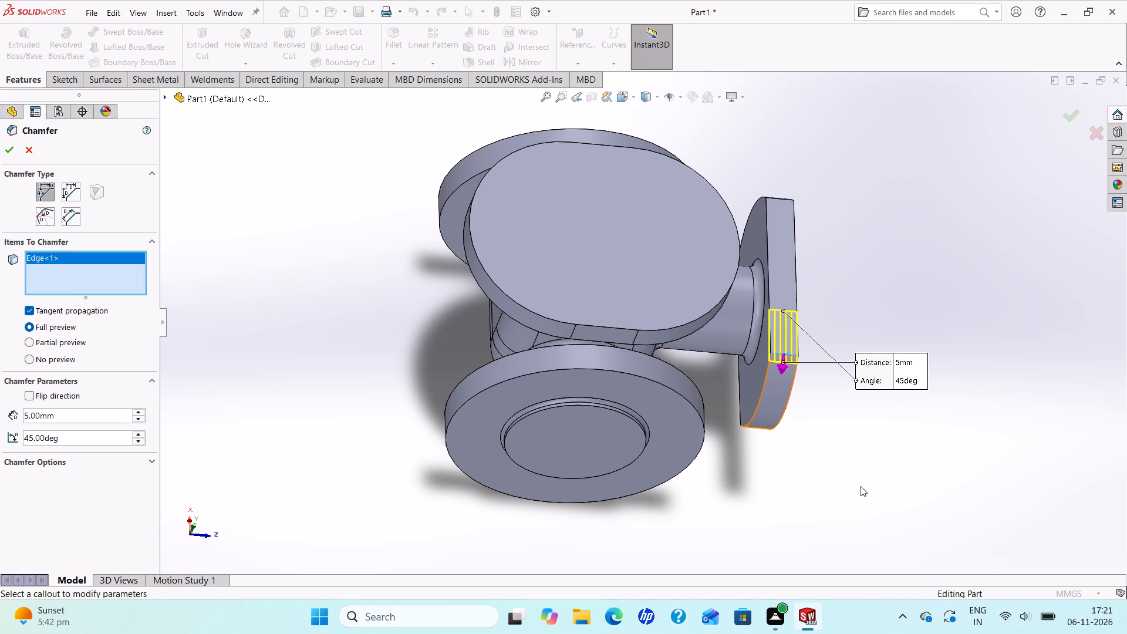
pyautogui.moveTo(760, 270); pyautogui.dragTo(750, 269, button='middle')
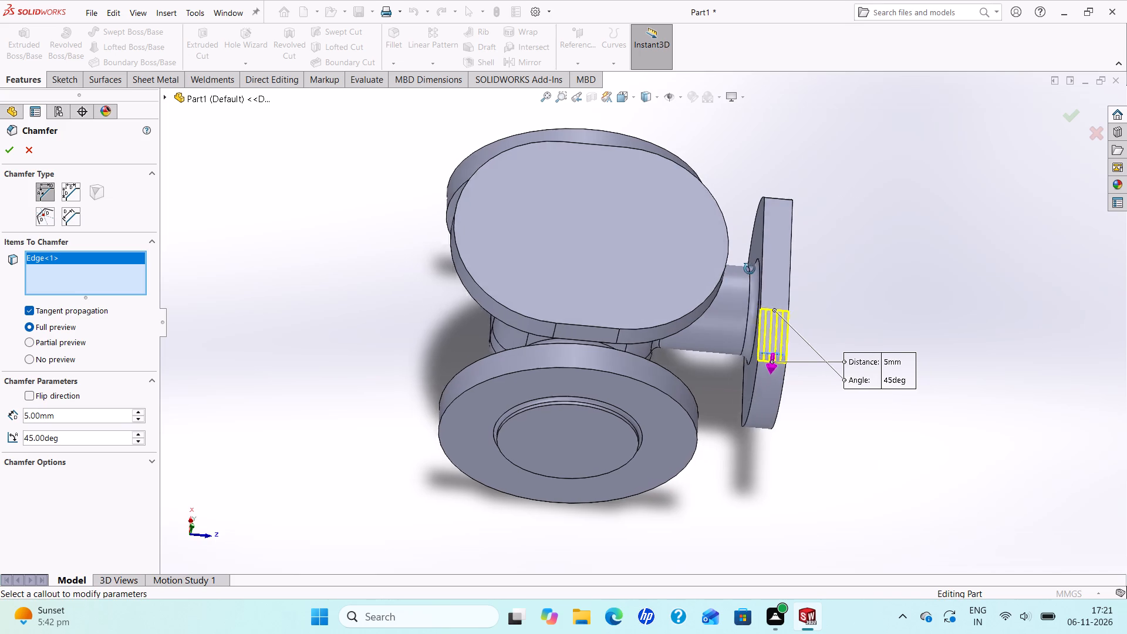
pyautogui.moveTo(750, 269); pyautogui.dragTo(716, 302, button='middle')
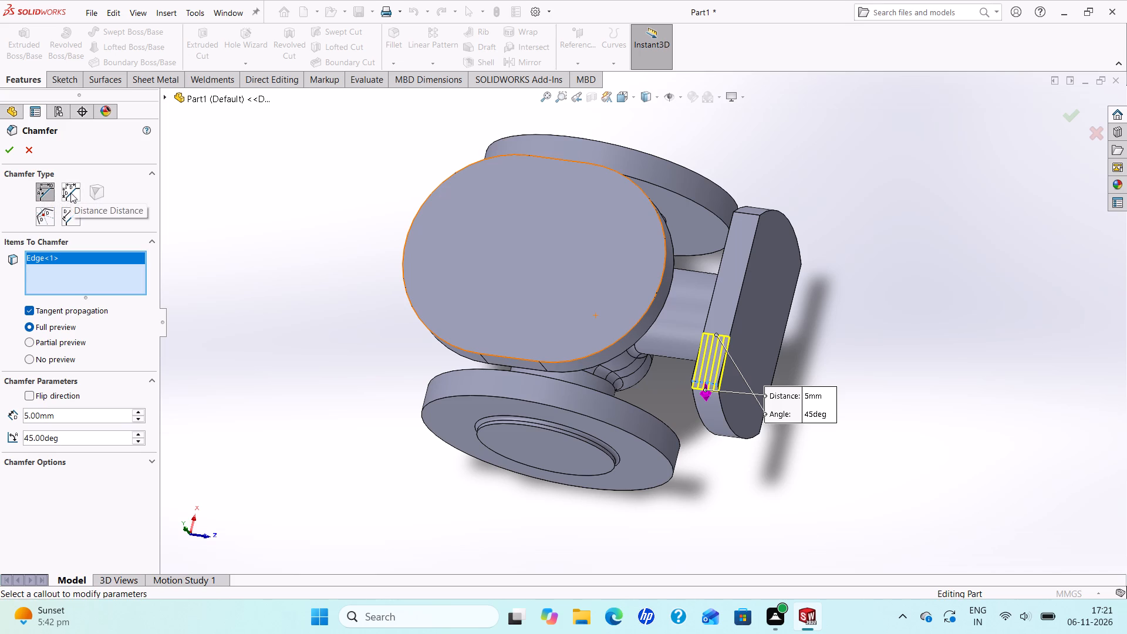
pyautogui.click(72, 193)
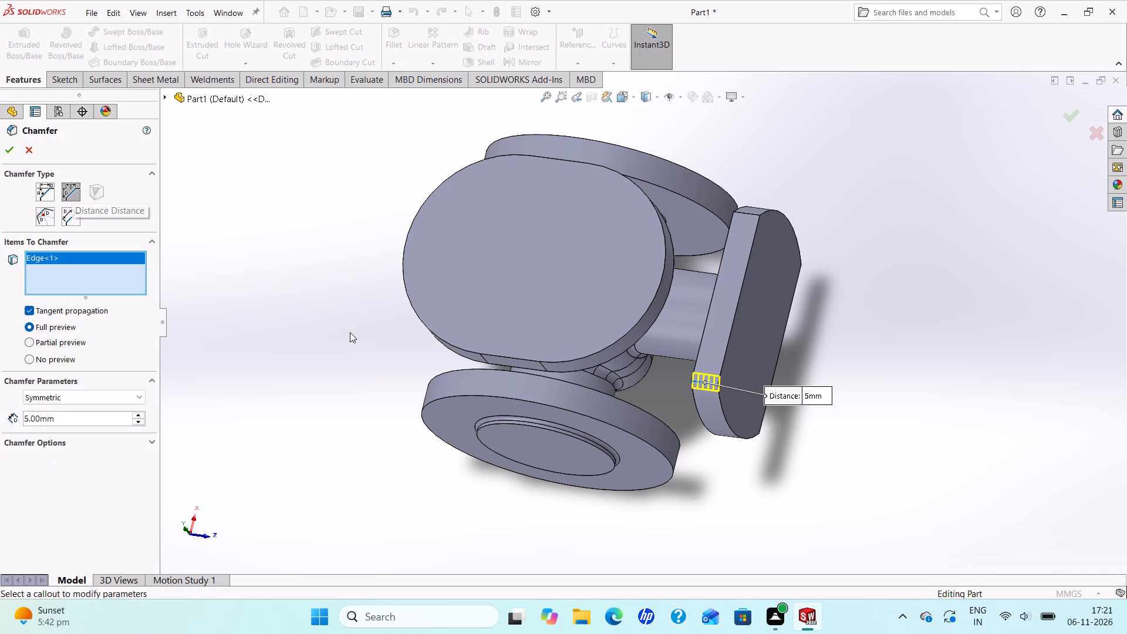
pyautogui.scroll(-4, 727, 208)
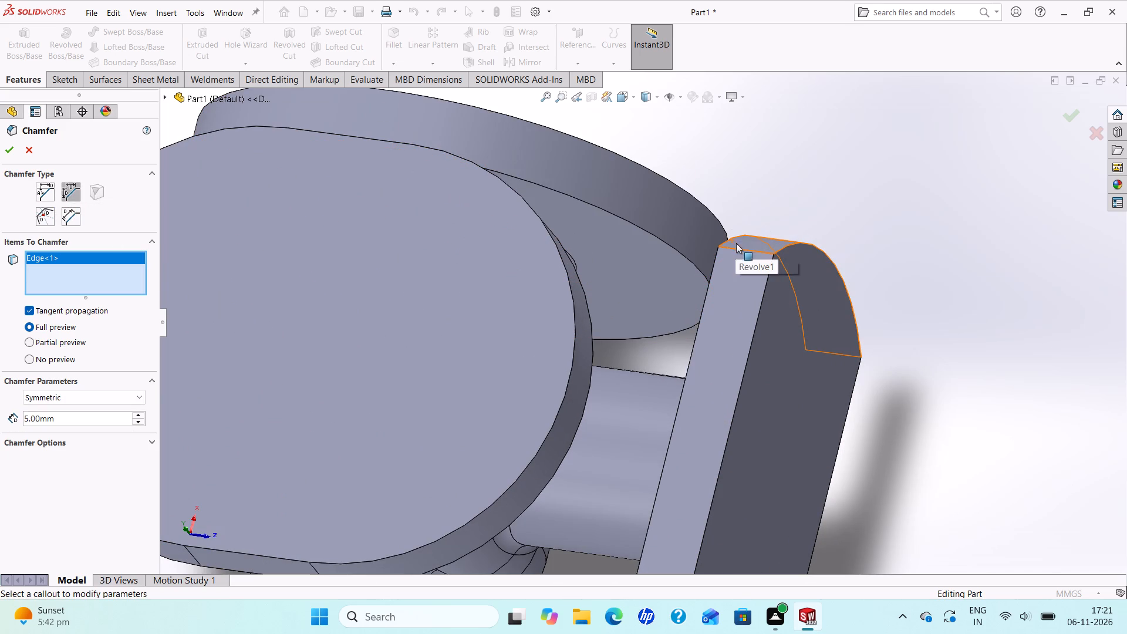
pyautogui.click(738, 249)
# Add the two short corner edges on the side flange's opposite flat side and apply the 5 mm chamfer.
pyautogui.scroll(4, 738, 249)
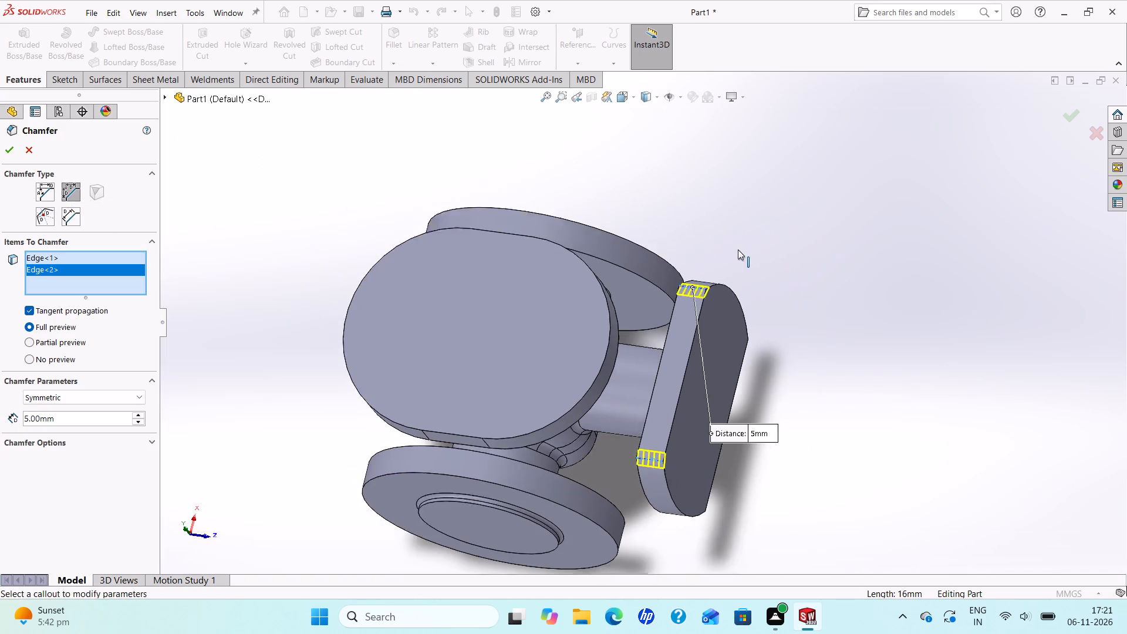
pyautogui.scroll(1, 738, 249)
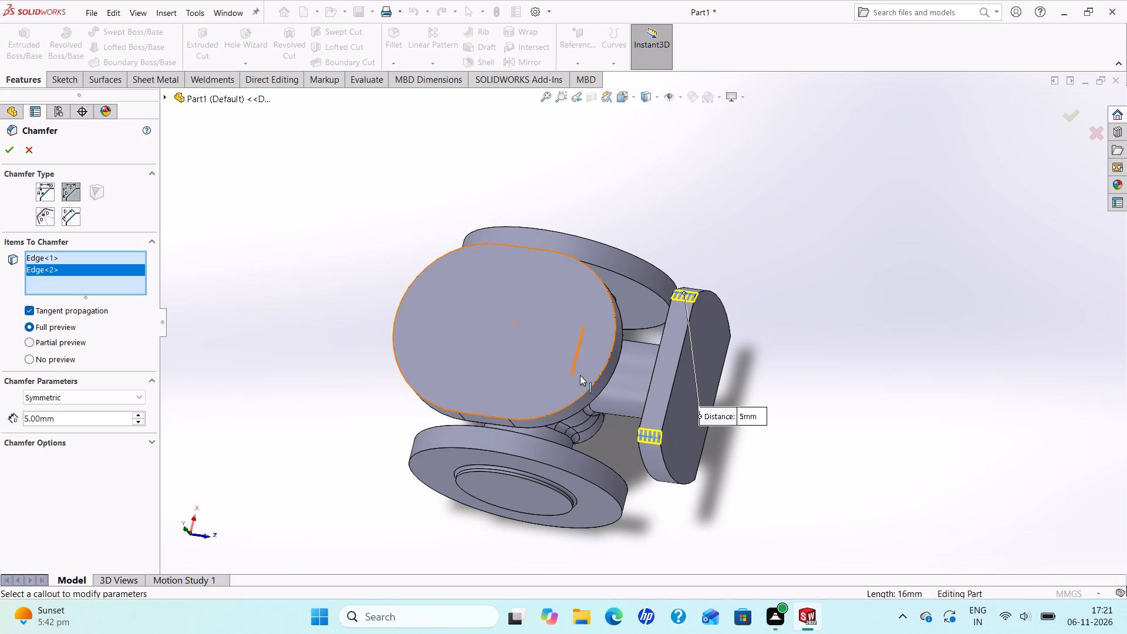
pyautogui.moveTo(700, 499); pyautogui.dragTo(542, 287, button='middle')
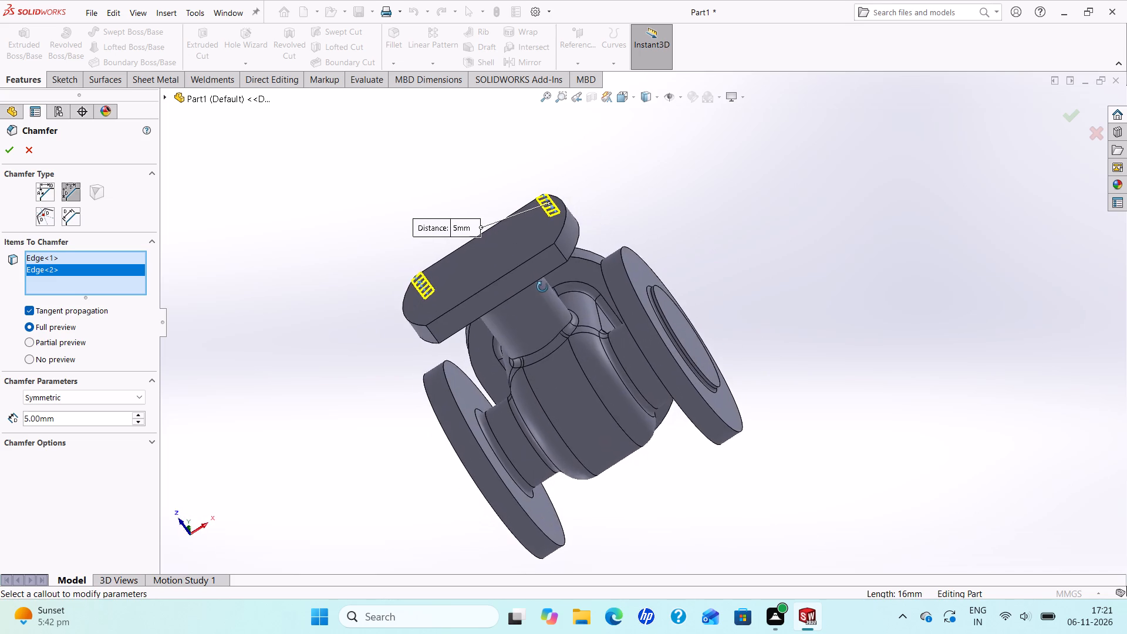
pyautogui.moveTo(542, 287); pyautogui.dragTo(539, 285, button='middle')
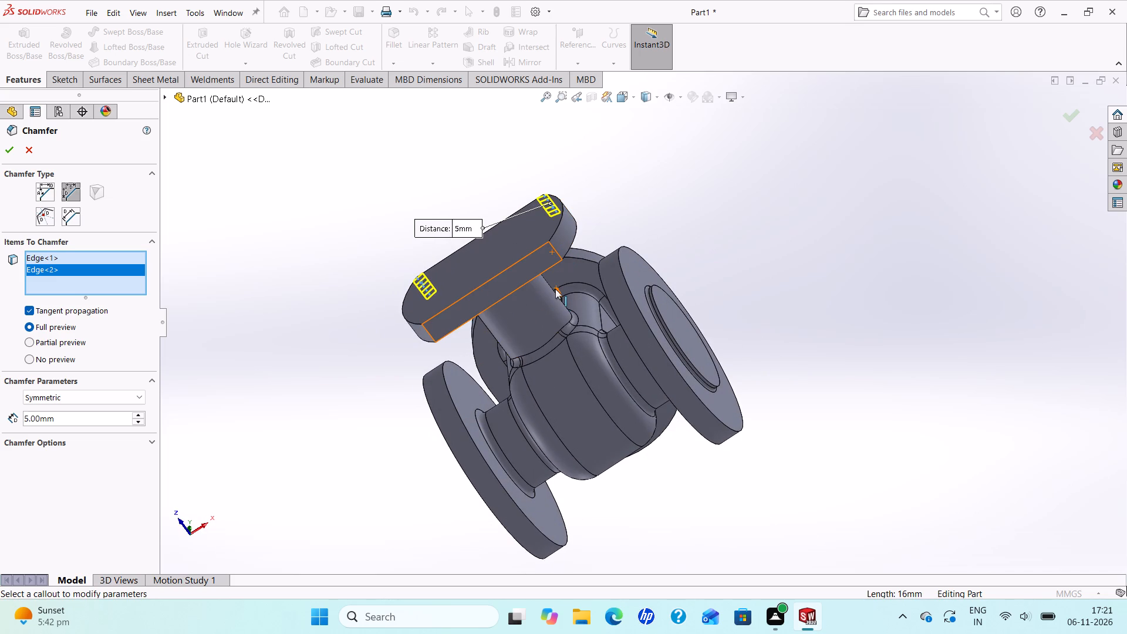
pyautogui.scroll(-2, 544, 299)
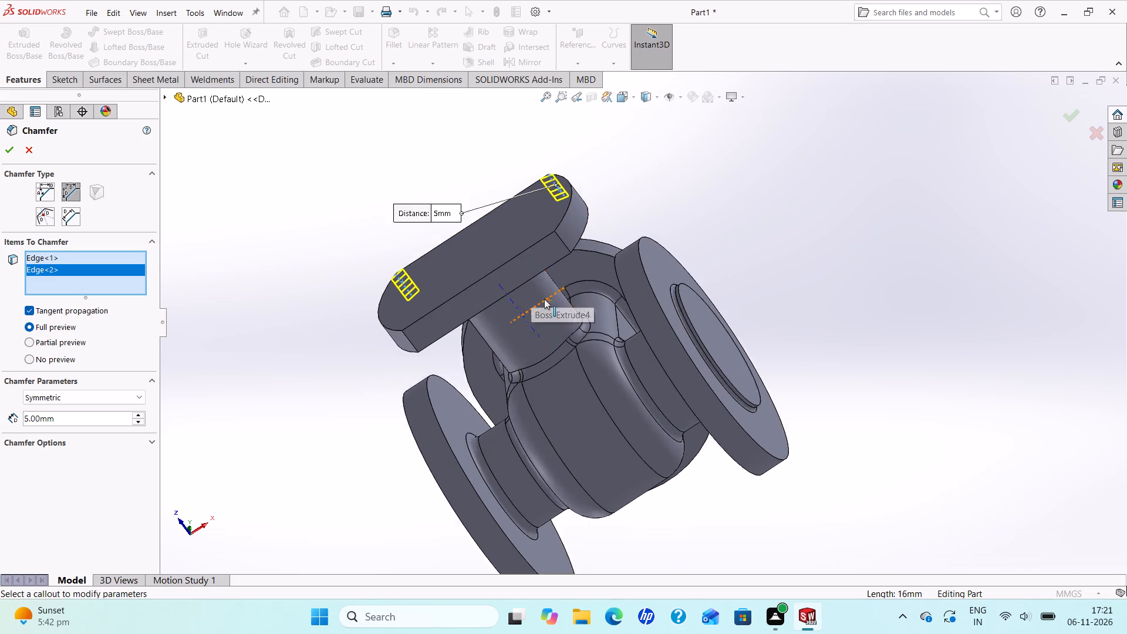
pyautogui.scroll(-1, 544, 299)
pyautogui.click(579, 216)
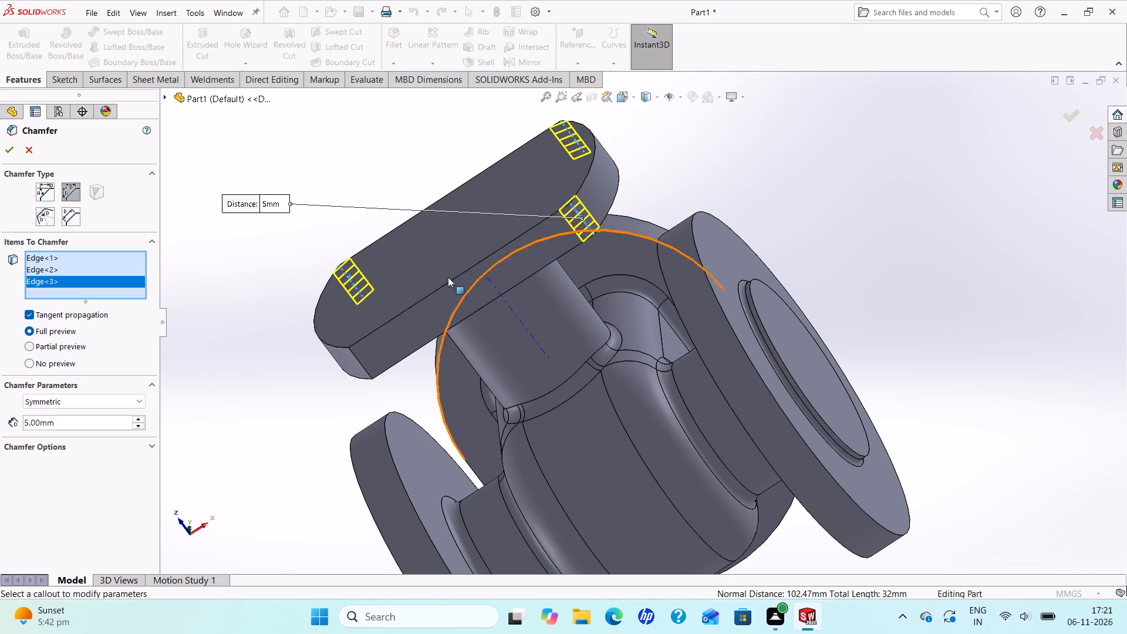
pyautogui.click(362, 365)
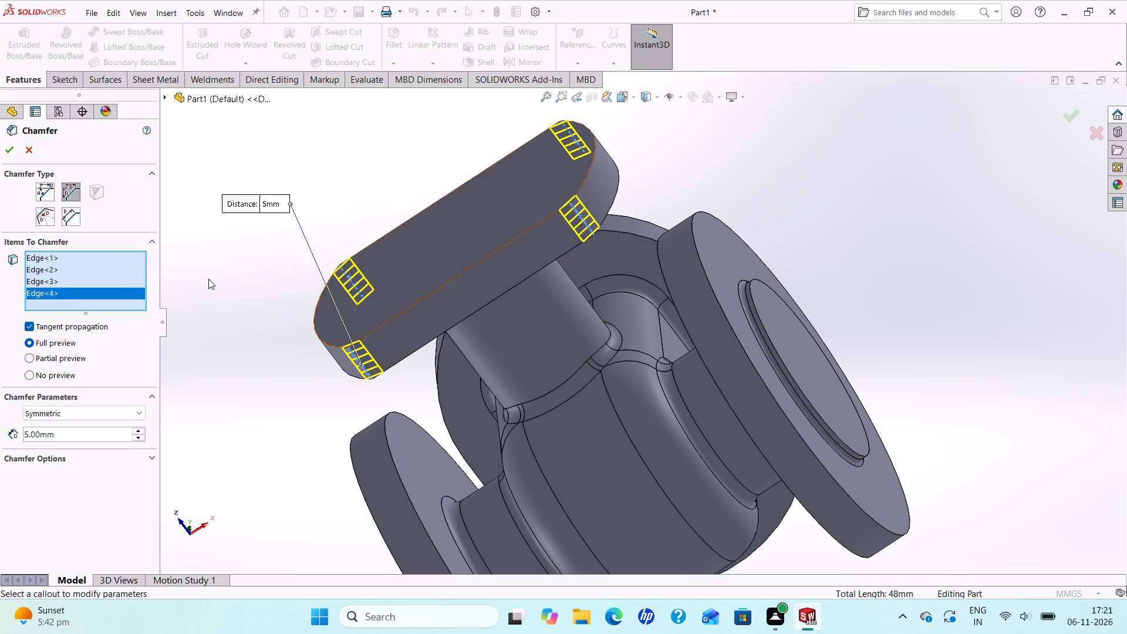
pyautogui.click(7, 149)
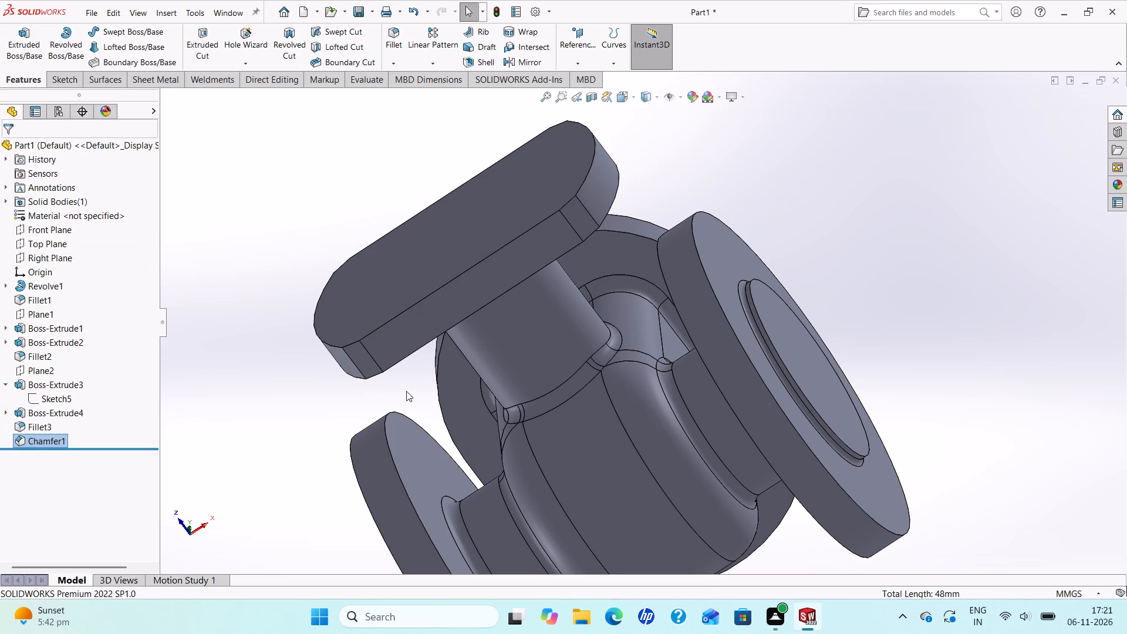
# Open a new sketch on the outer flat face of the slot-shaped top flange.
pyautogui.moveTo(425, 262); pyautogui.dragTo(484, 364, button='middle')
pyautogui.scroll(1, 484, 364)
pyautogui.scroll(1, 458, 272)
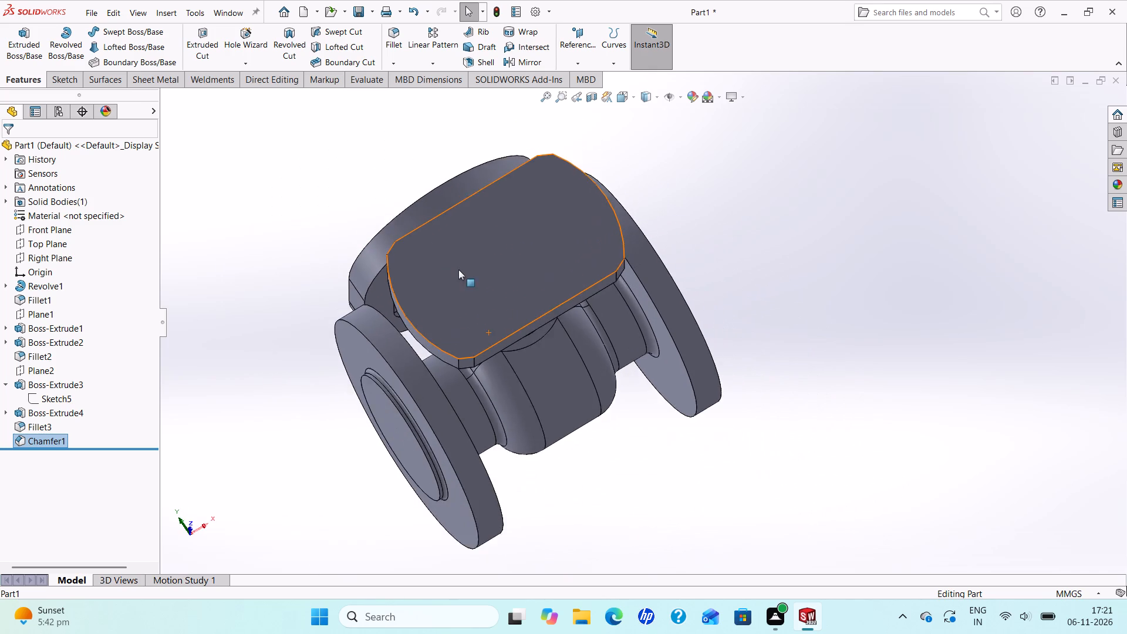
pyautogui.scroll(1, 458, 269)
pyautogui.scroll(-1, 534, 253)
pyautogui.scroll(1, 535, 323)
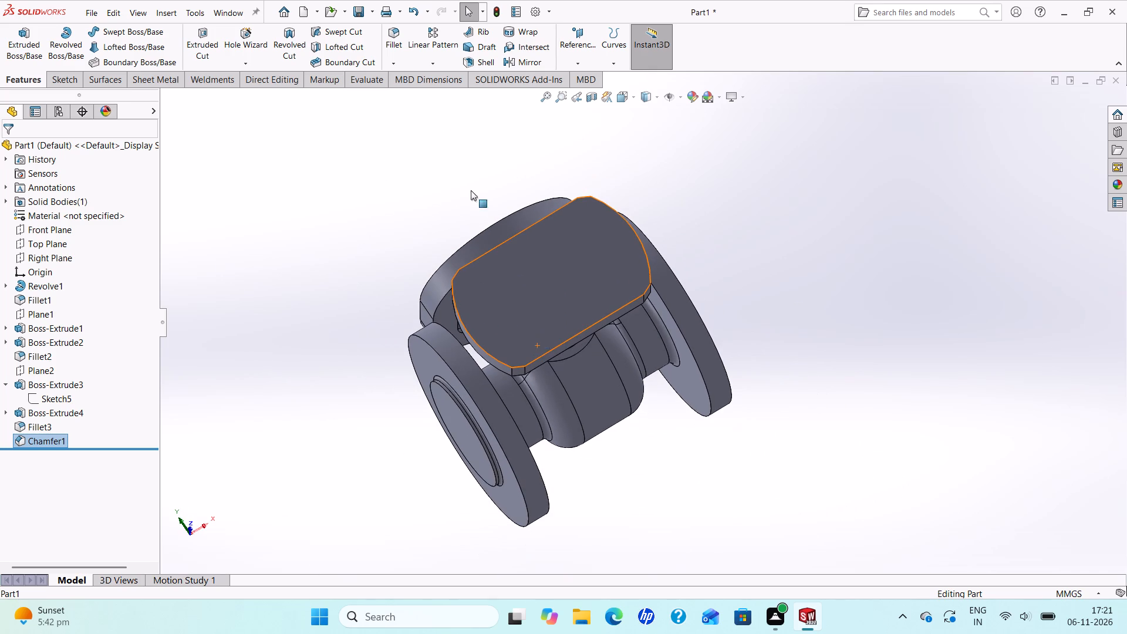
pyautogui.moveTo(472, 210); pyautogui.dragTo(559, 323, button='middle')
pyautogui.click(543, 280)
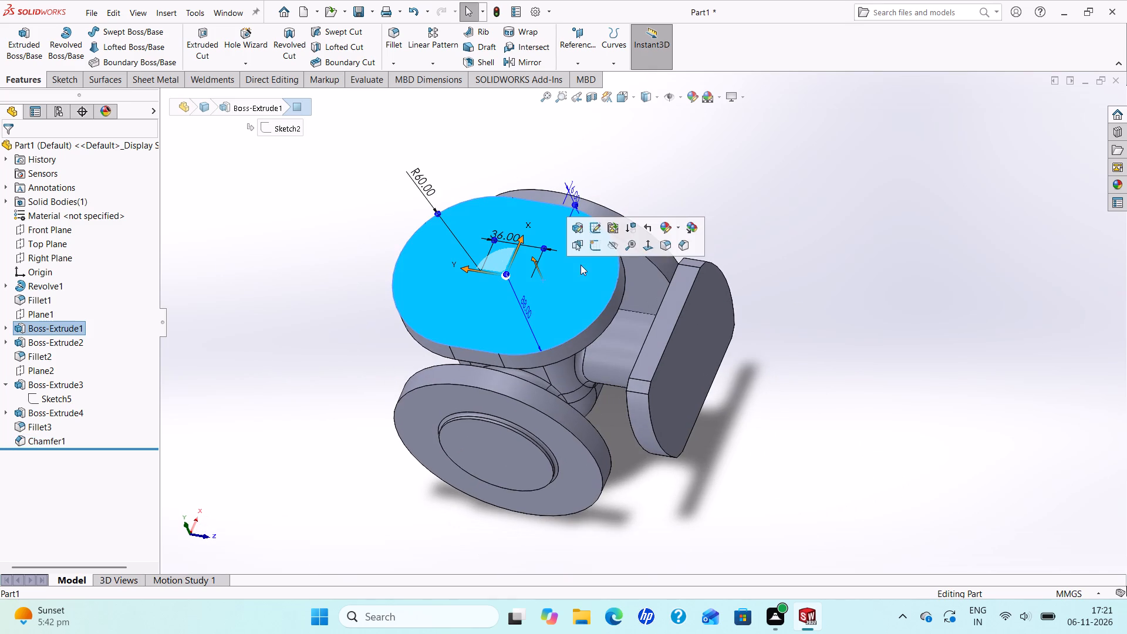
pyautogui.click(589, 245)
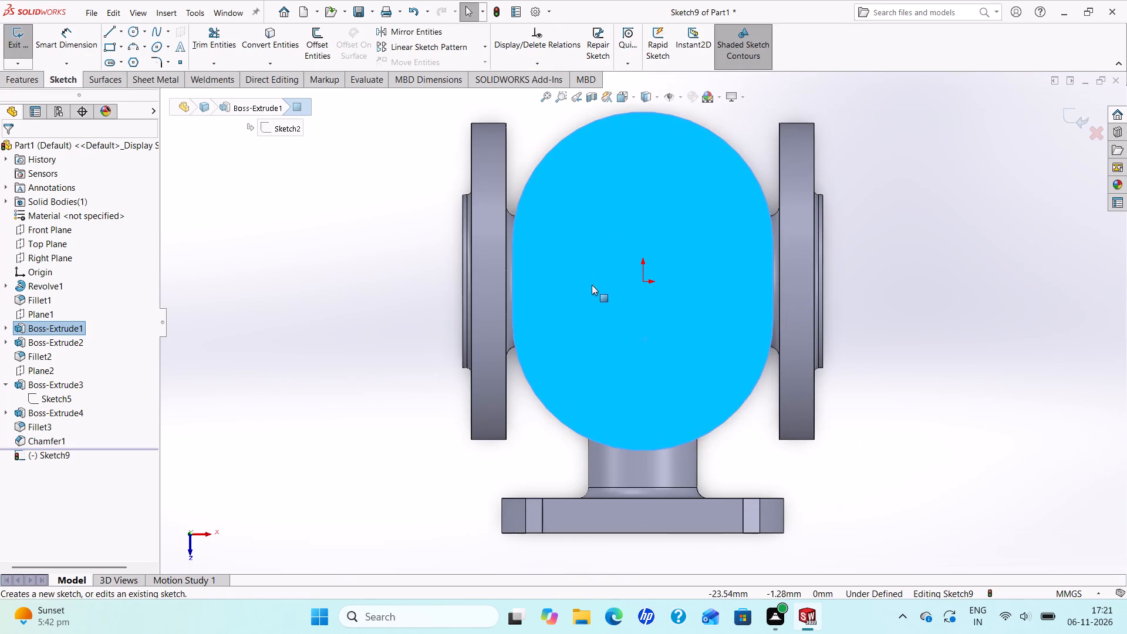
# Sketch a centerpoint straight slot centred on the origin along the flange's long axis, about 96.9 mm between centres and 29.7 mm wide.
pyautogui.scroll(2, 592, 286)
pyautogui.scroll(-1, 762, 250)
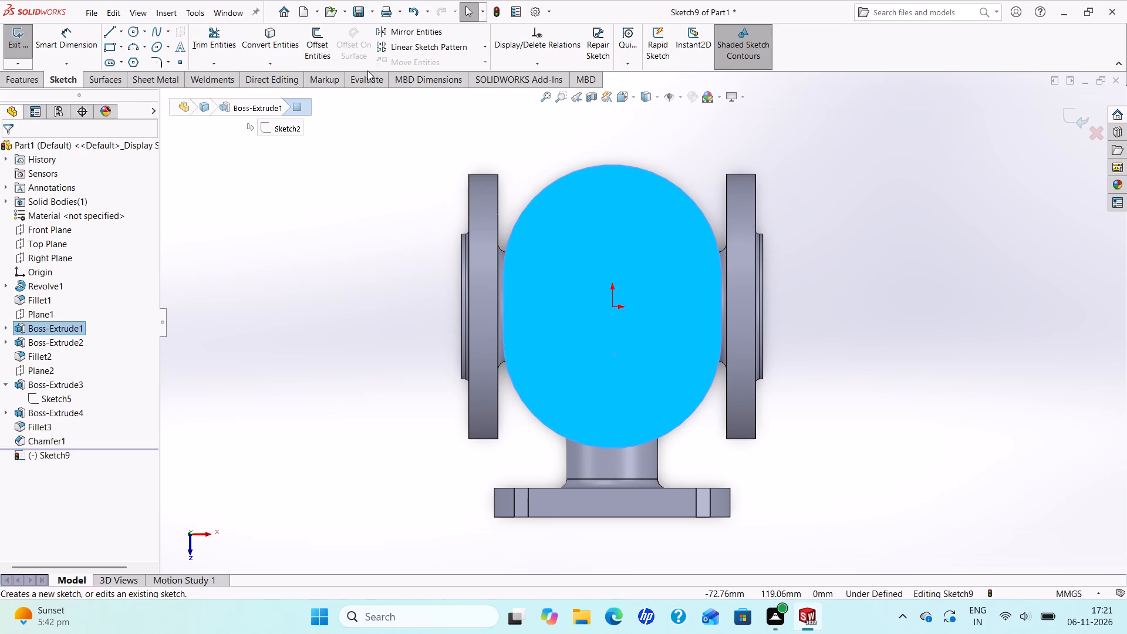
pyautogui.click(121, 61)
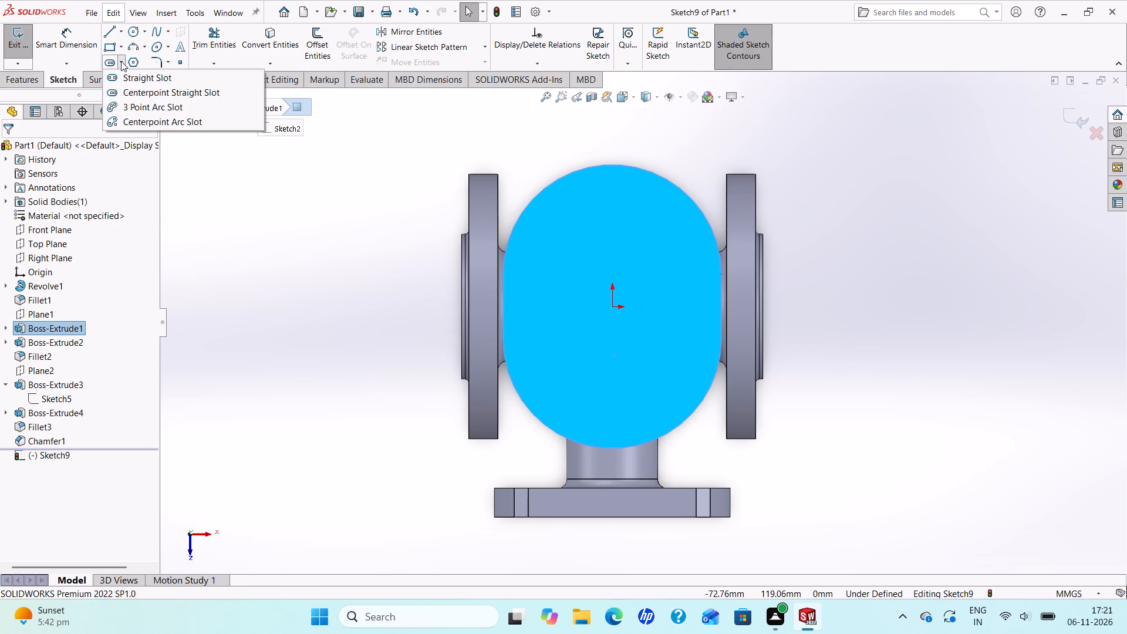
pyautogui.click(131, 96)
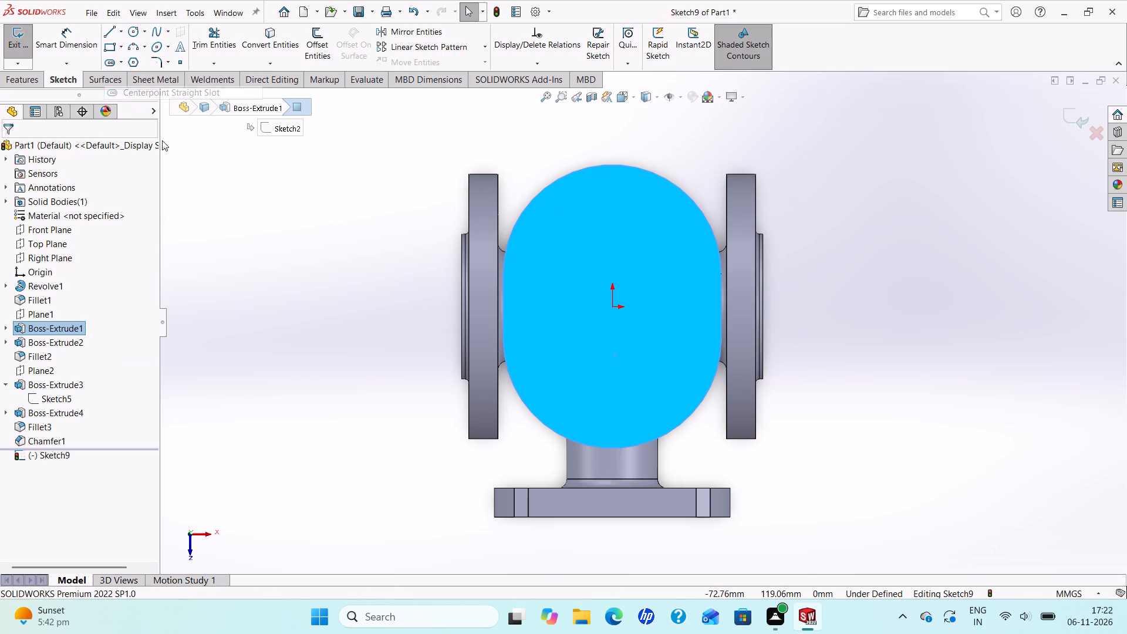
pyautogui.click(613, 307)
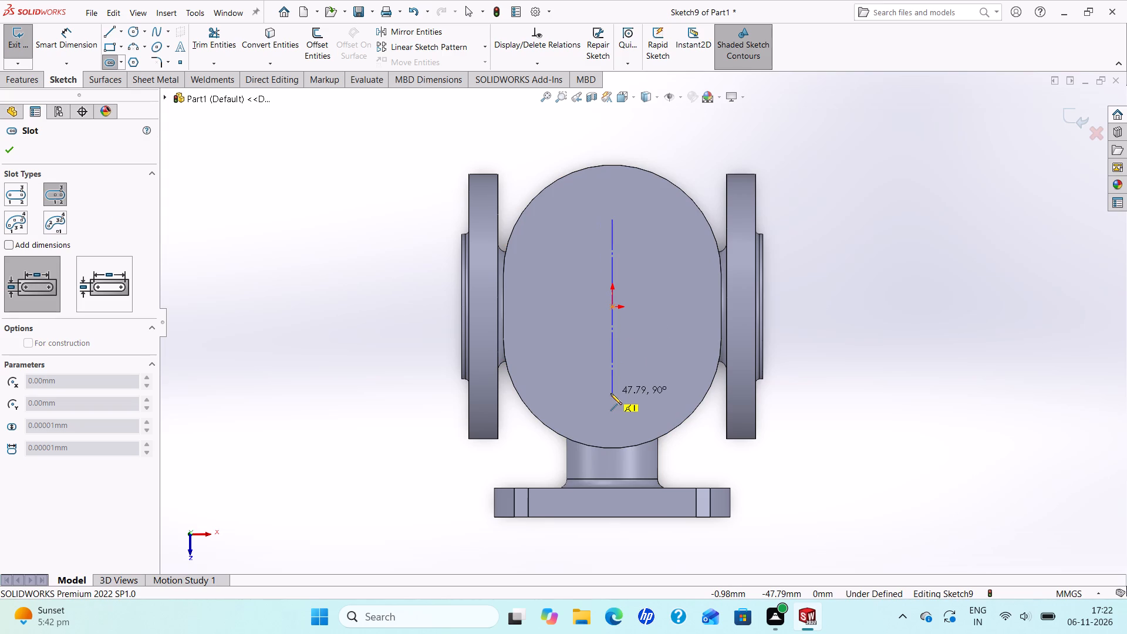
pyautogui.click(610, 394)
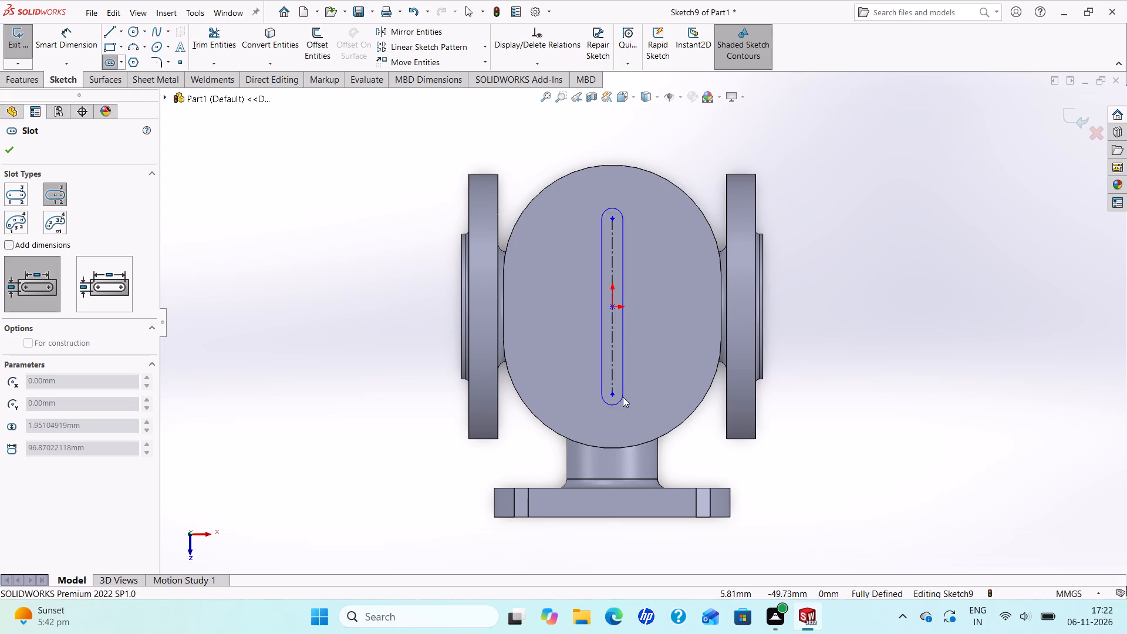
pyautogui.click(639, 400)
pyautogui.rightClick(639, 400)
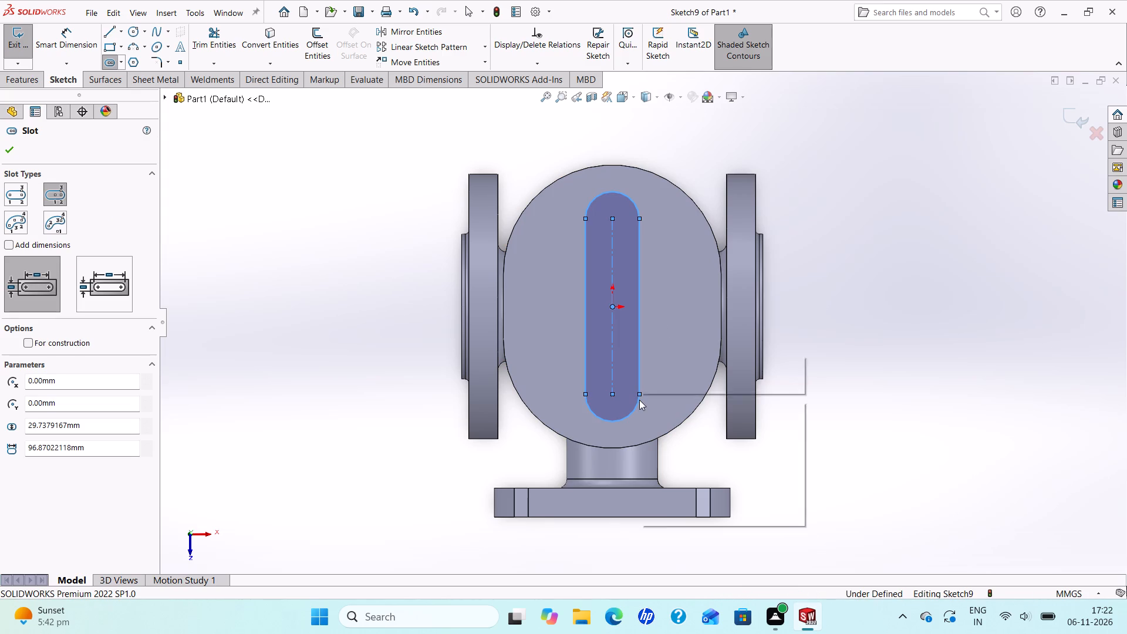
# Dimension the slot to 40 mm wide and 36 mm between its end-arc centres.
pyautogui.click(673, 413)
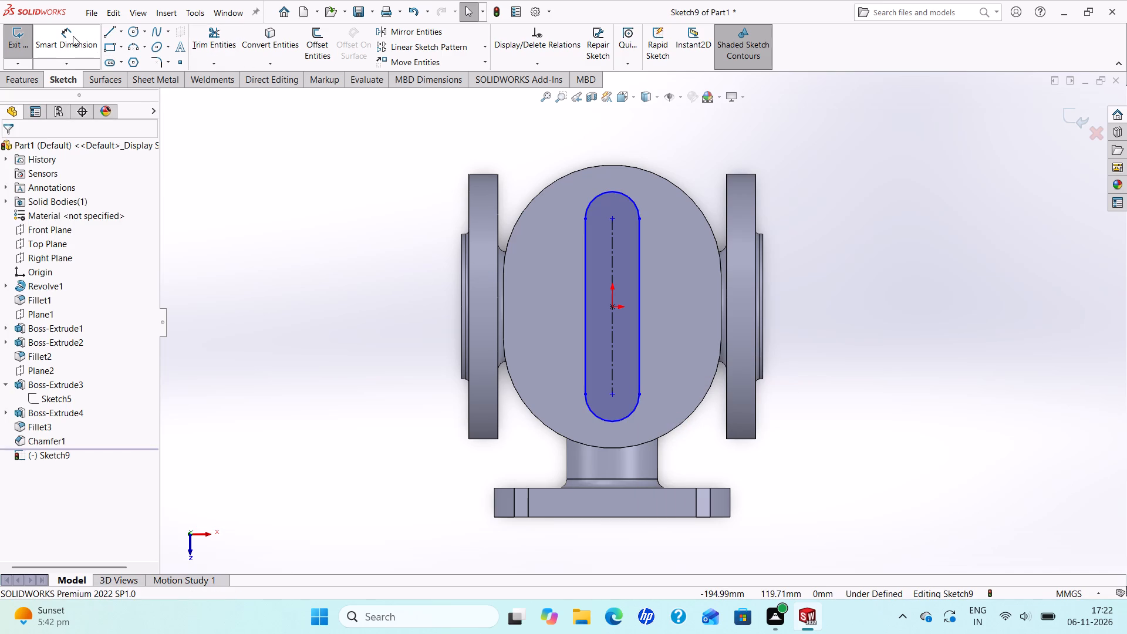
pyautogui.click(65, 33)
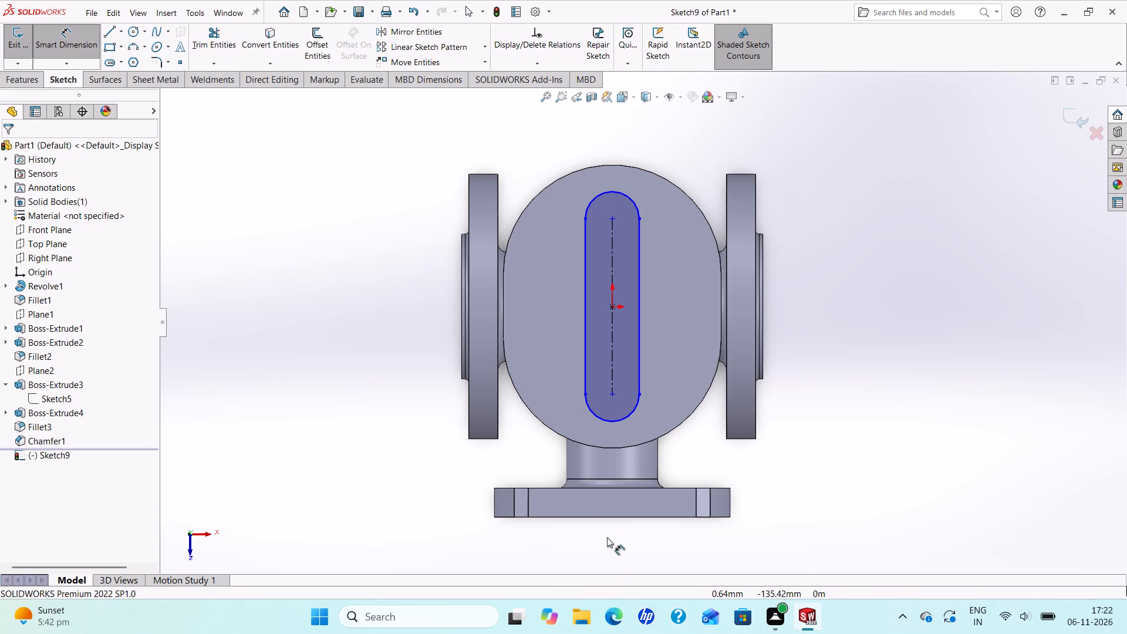
pyautogui.click(584, 291)
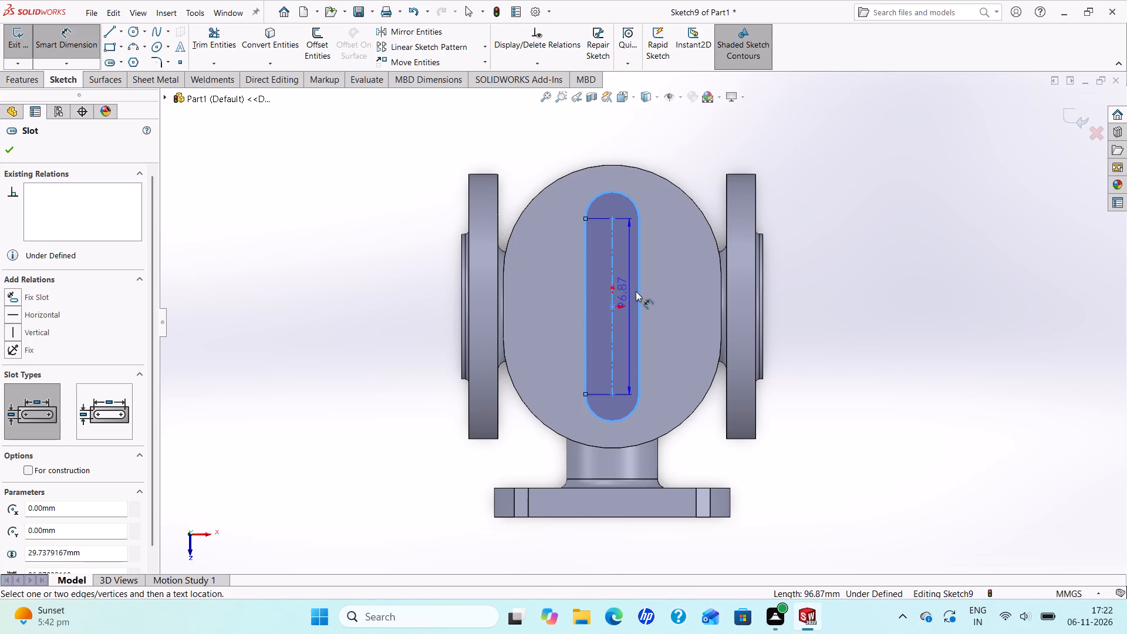
pyautogui.click(639, 297)
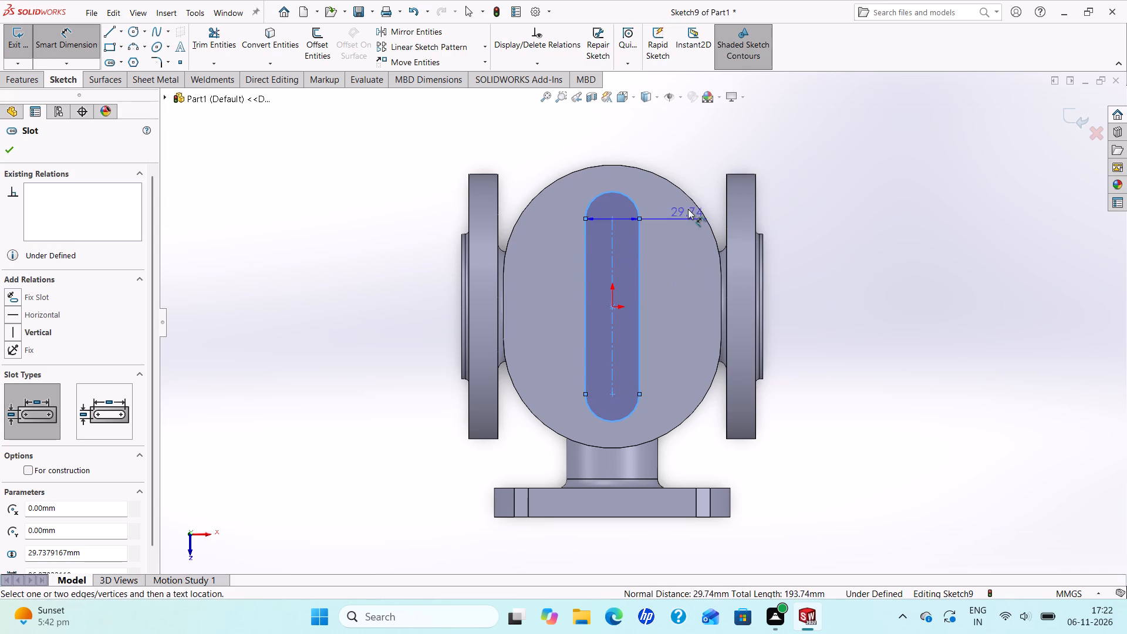
pyautogui.click(679, 141)
pyautogui.write('40')
pyautogui.press('Return')
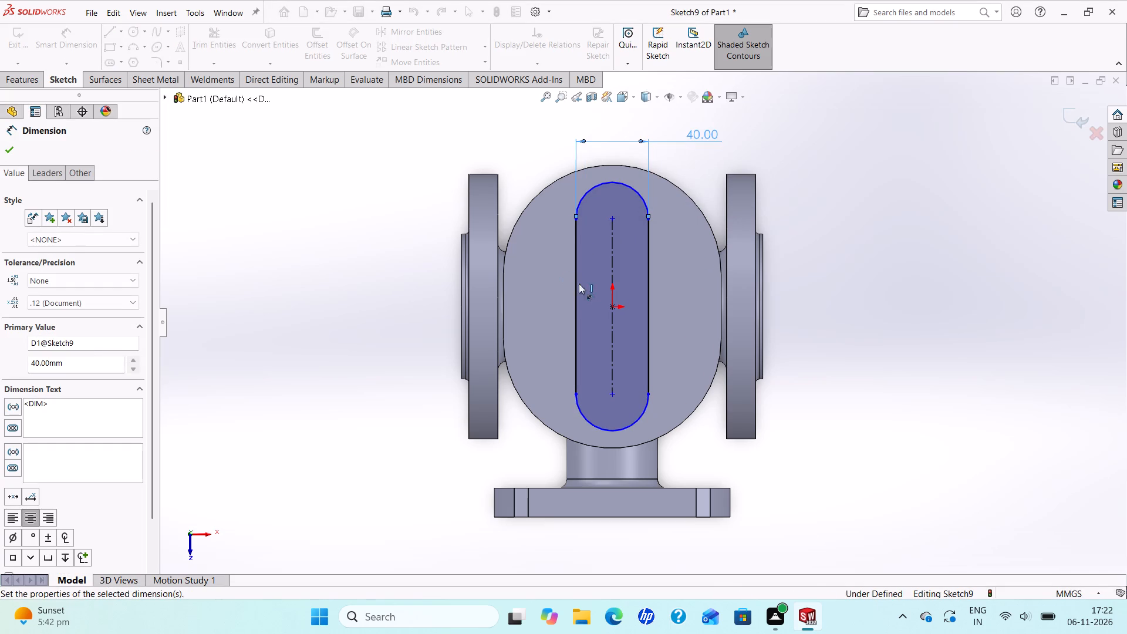
pyautogui.click(612, 322)
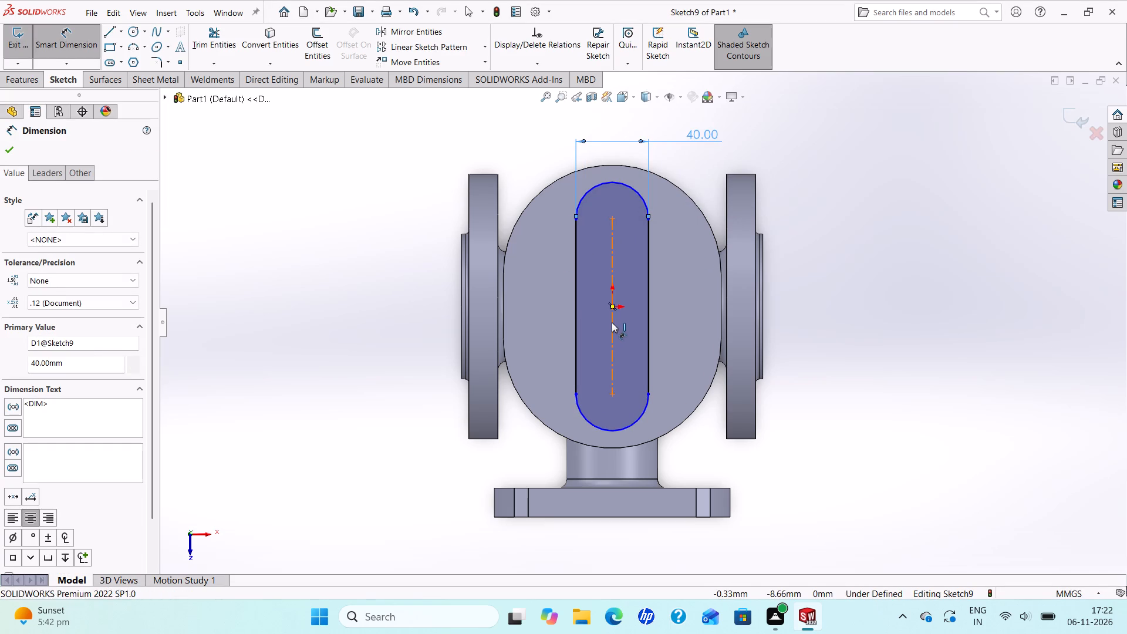
pyautogui.click(390, 291)
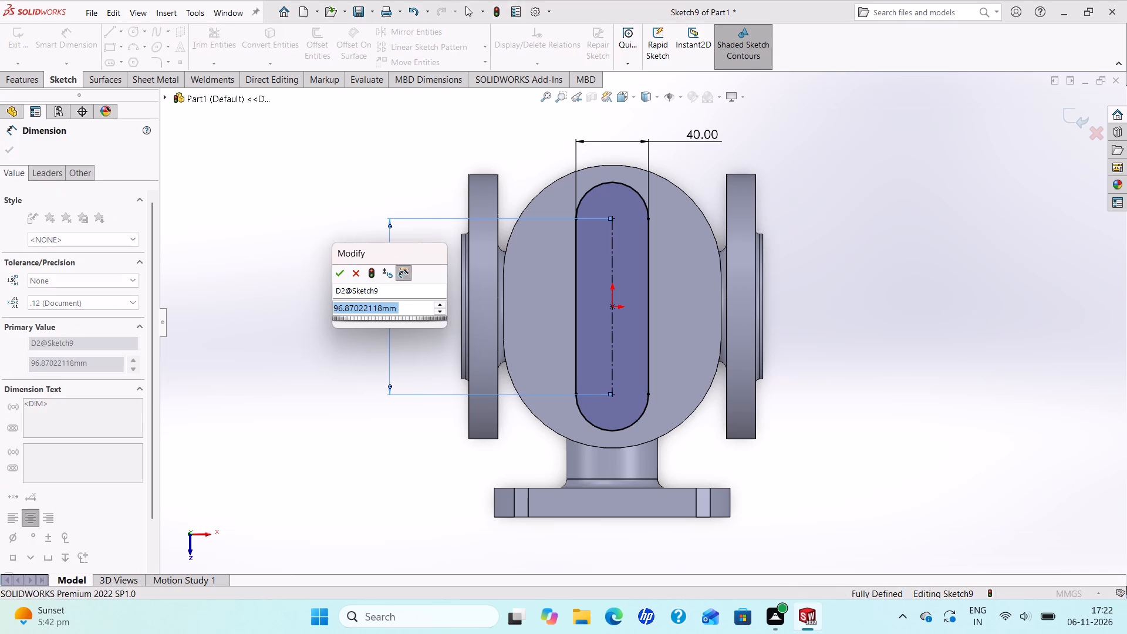
pyautogui.write('36')
pyautogui.press('Return')
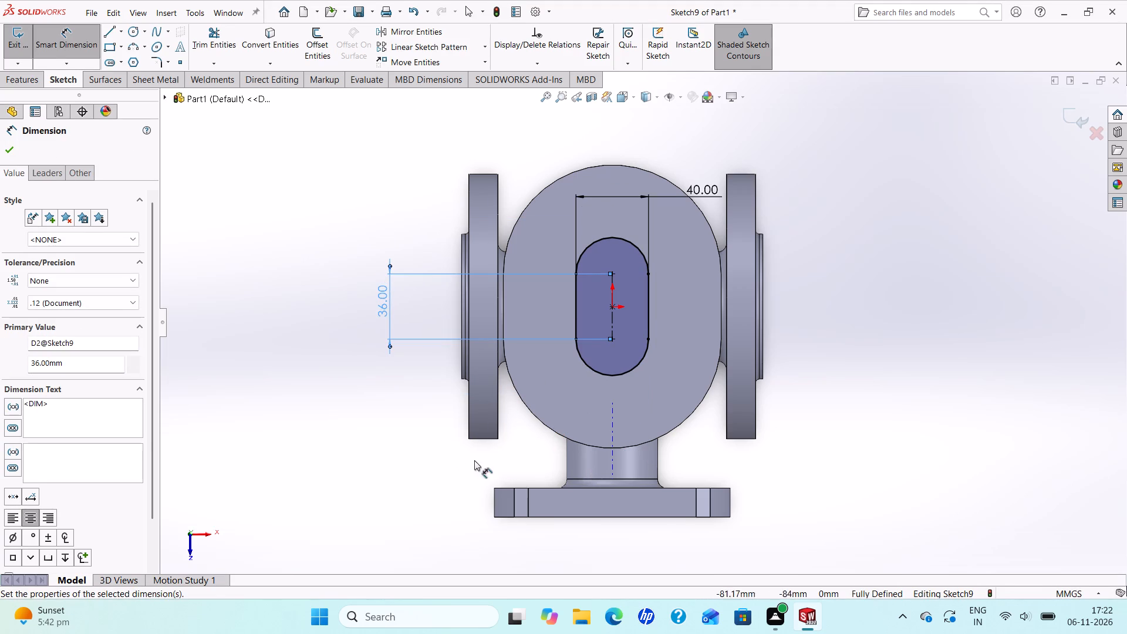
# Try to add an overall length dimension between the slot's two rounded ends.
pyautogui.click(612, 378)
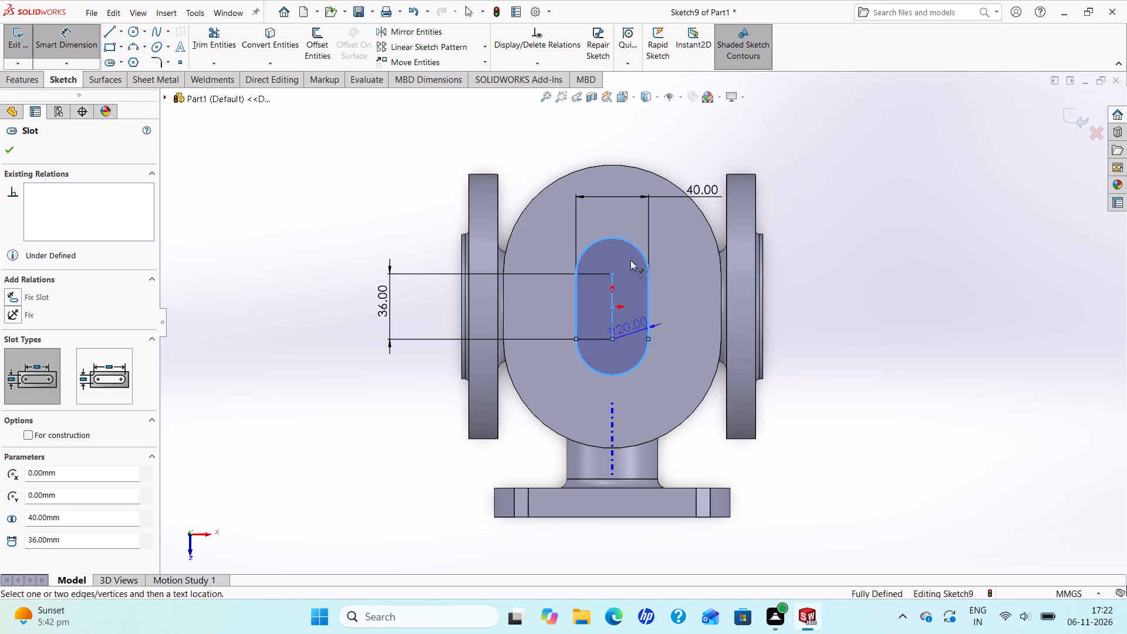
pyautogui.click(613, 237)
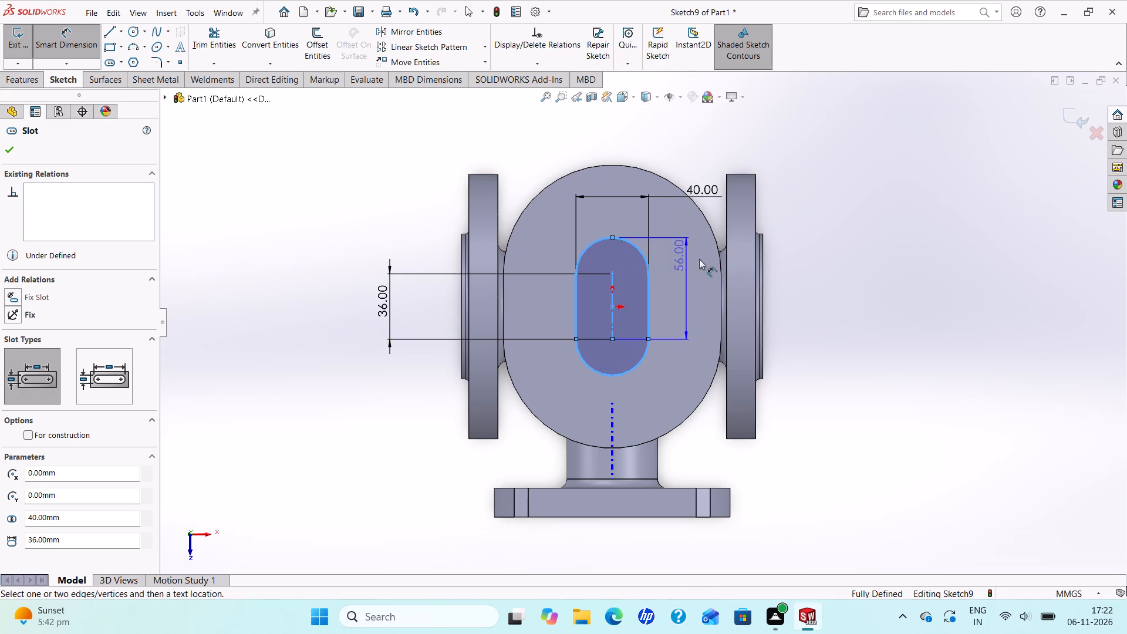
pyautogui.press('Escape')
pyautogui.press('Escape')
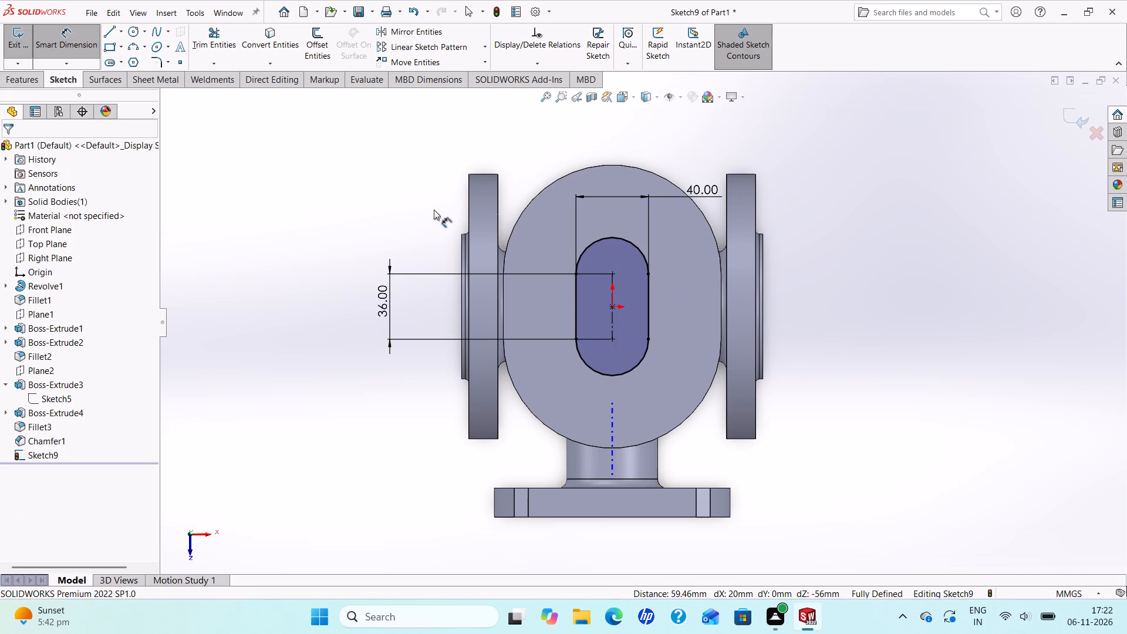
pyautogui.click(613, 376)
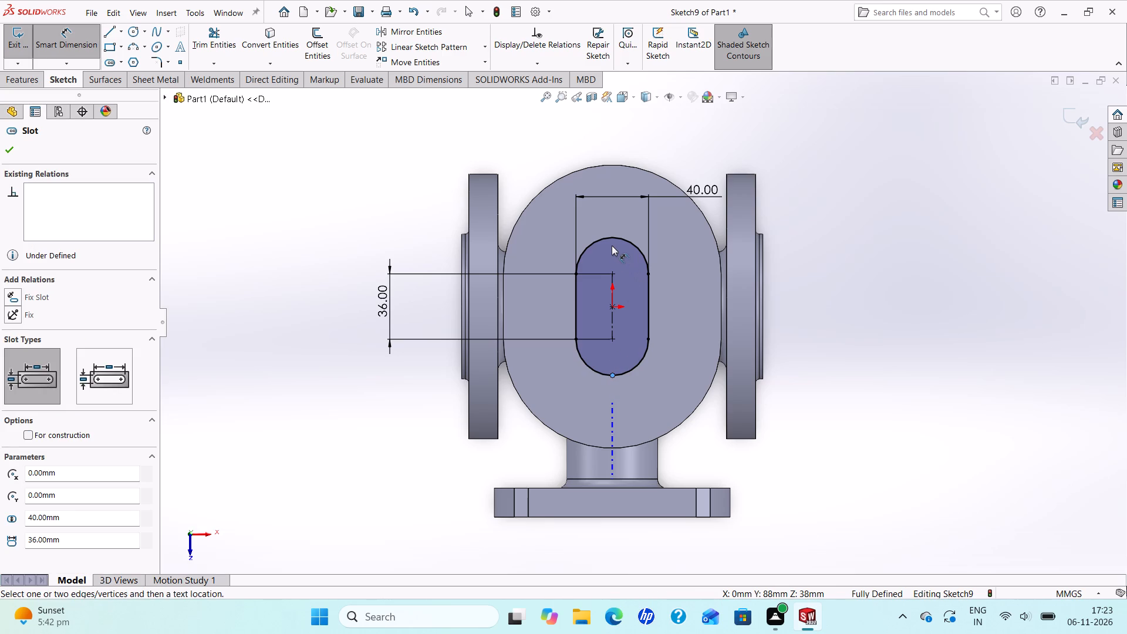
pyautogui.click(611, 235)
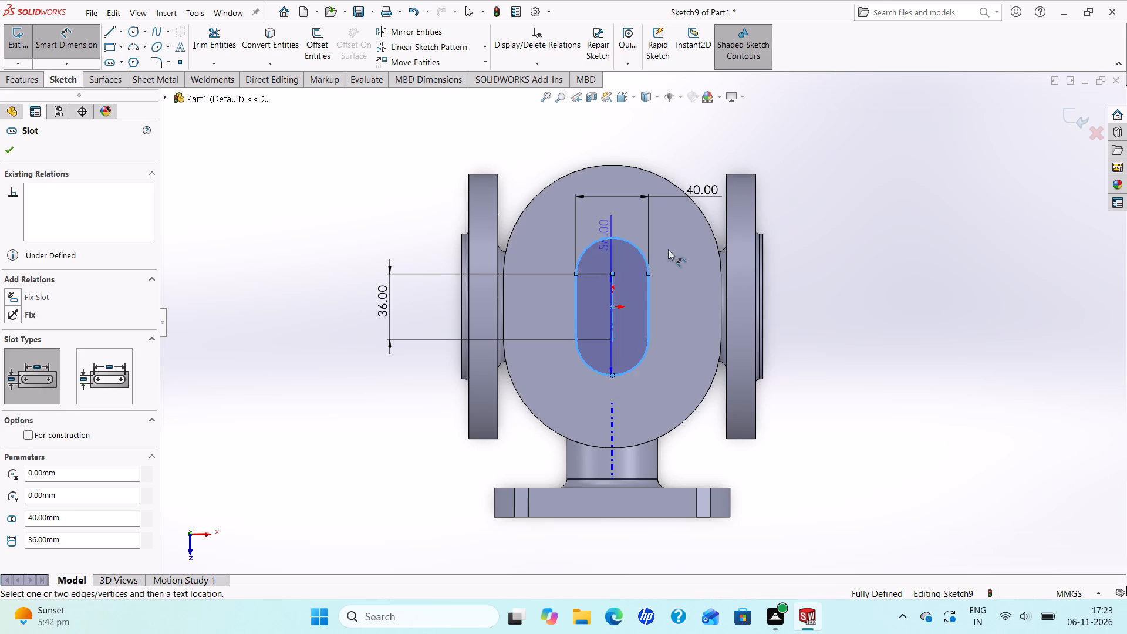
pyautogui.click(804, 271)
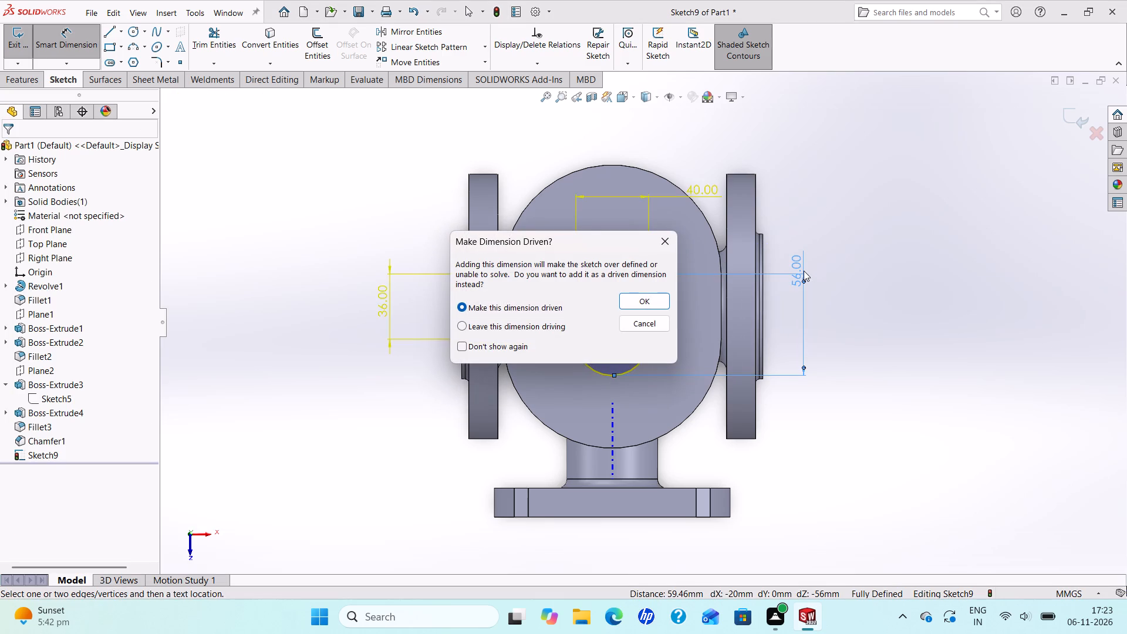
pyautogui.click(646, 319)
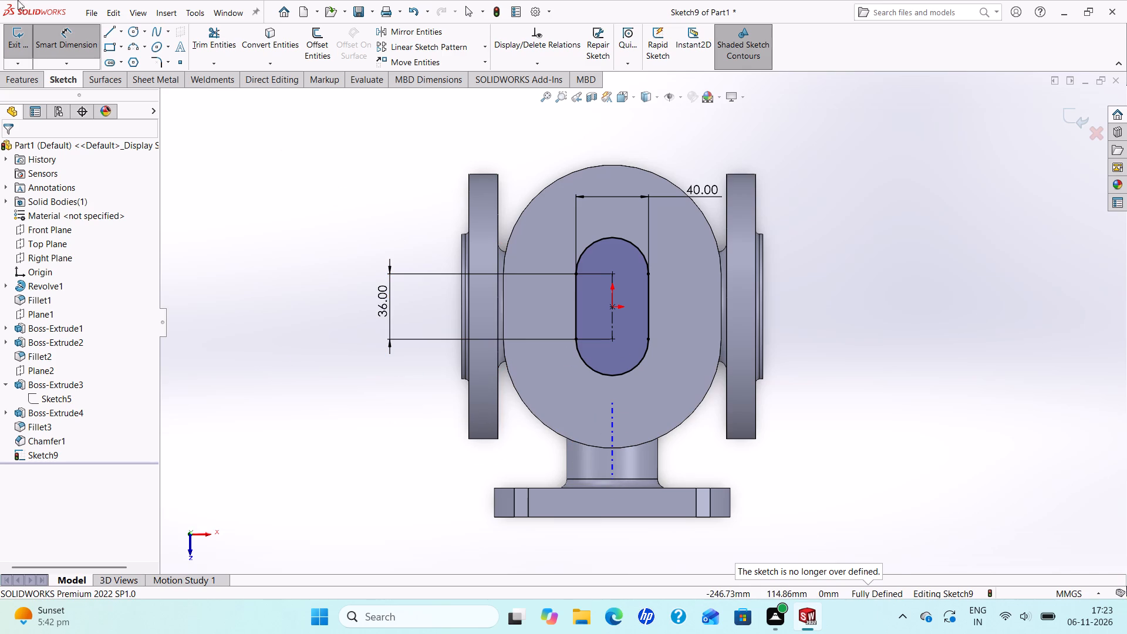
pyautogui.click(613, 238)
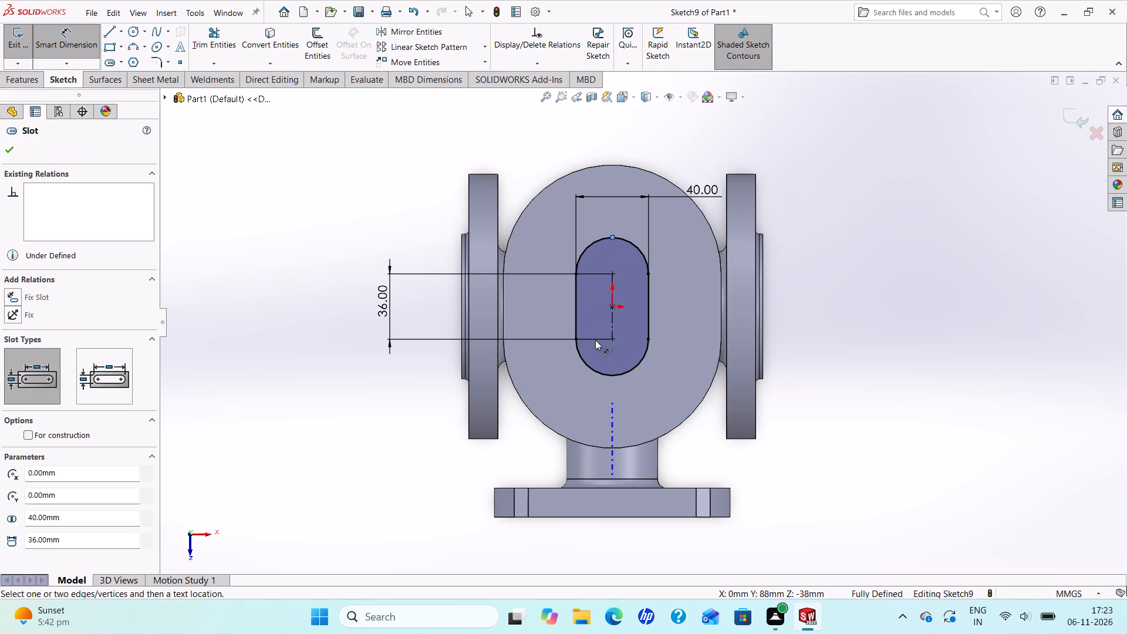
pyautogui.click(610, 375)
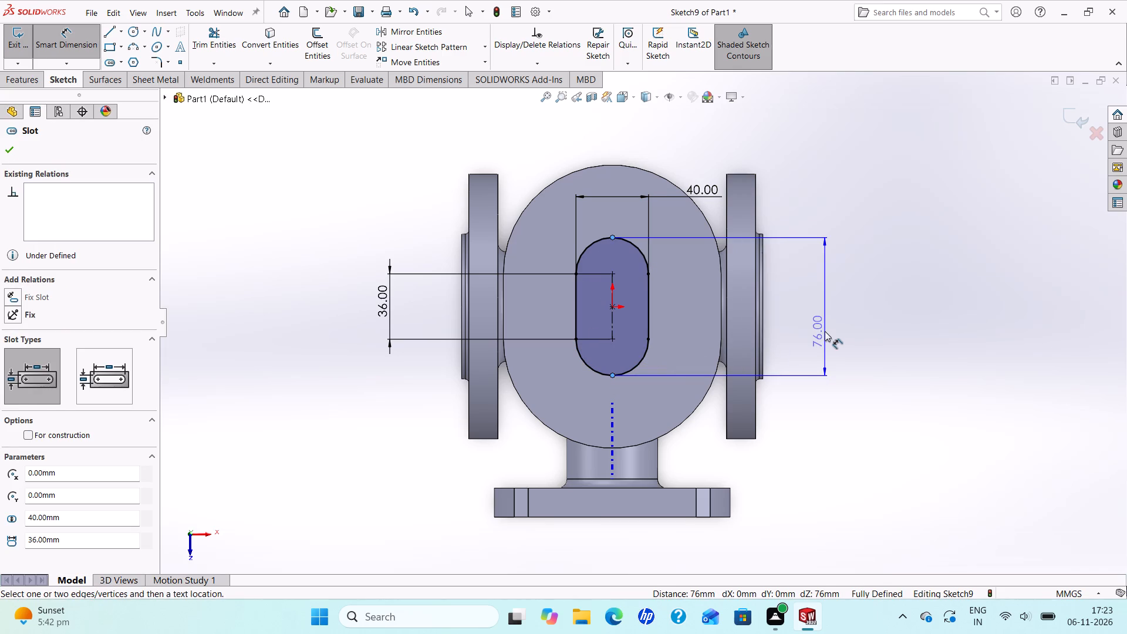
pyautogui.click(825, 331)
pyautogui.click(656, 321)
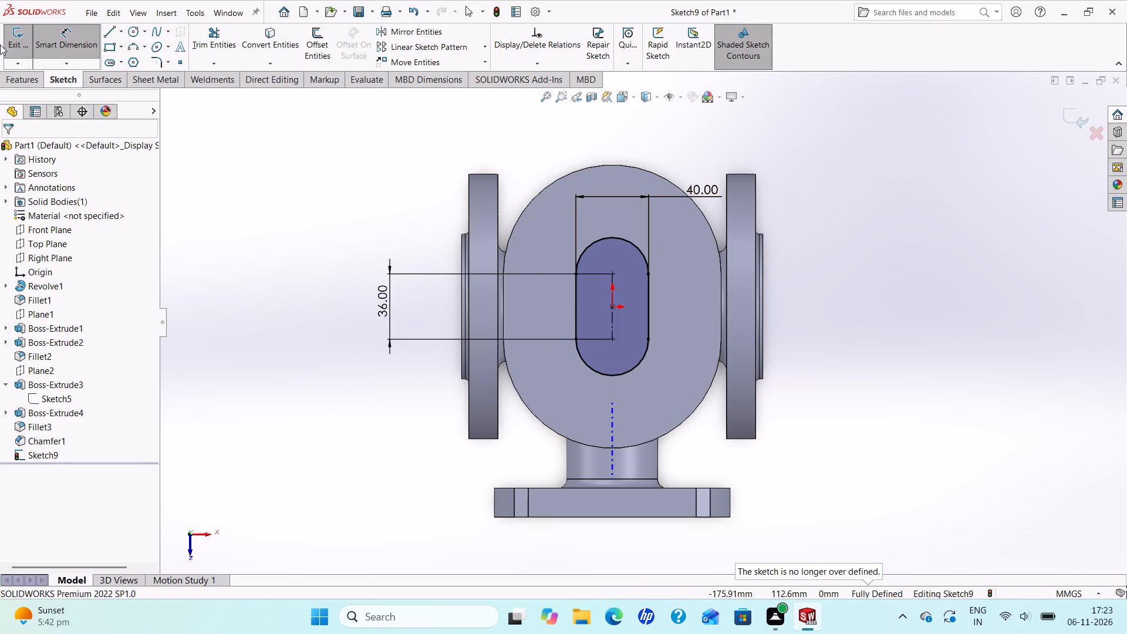
# Cut-extrude the slot profile into the top flange with a blind depth of 26 mm.
pyautogui.click(6, 79)
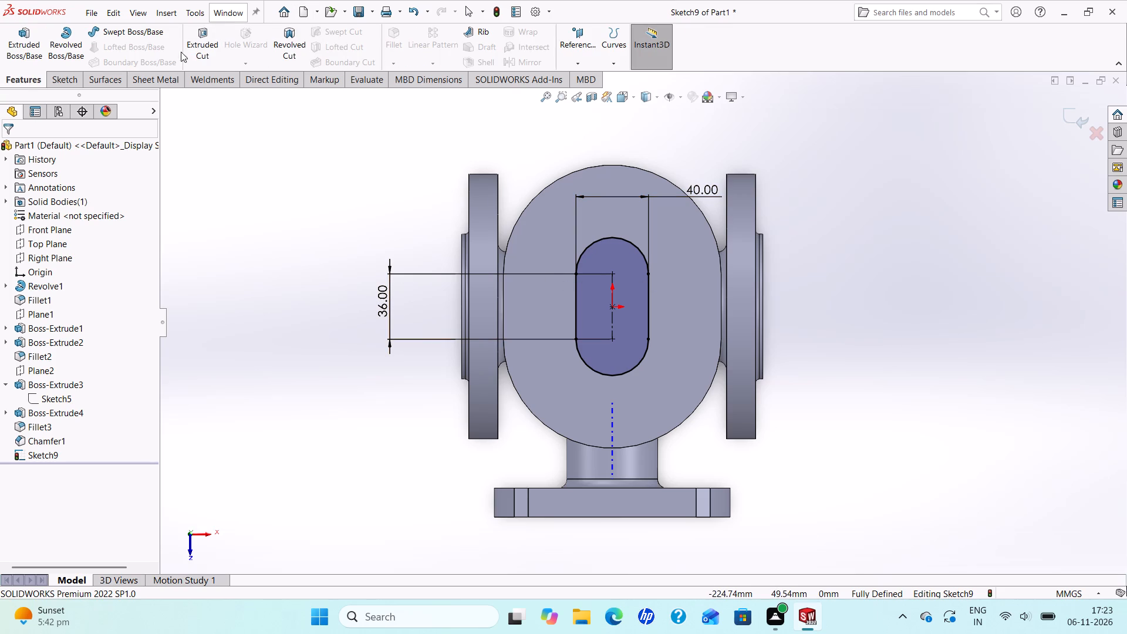
pyautogui.click(208, 50)
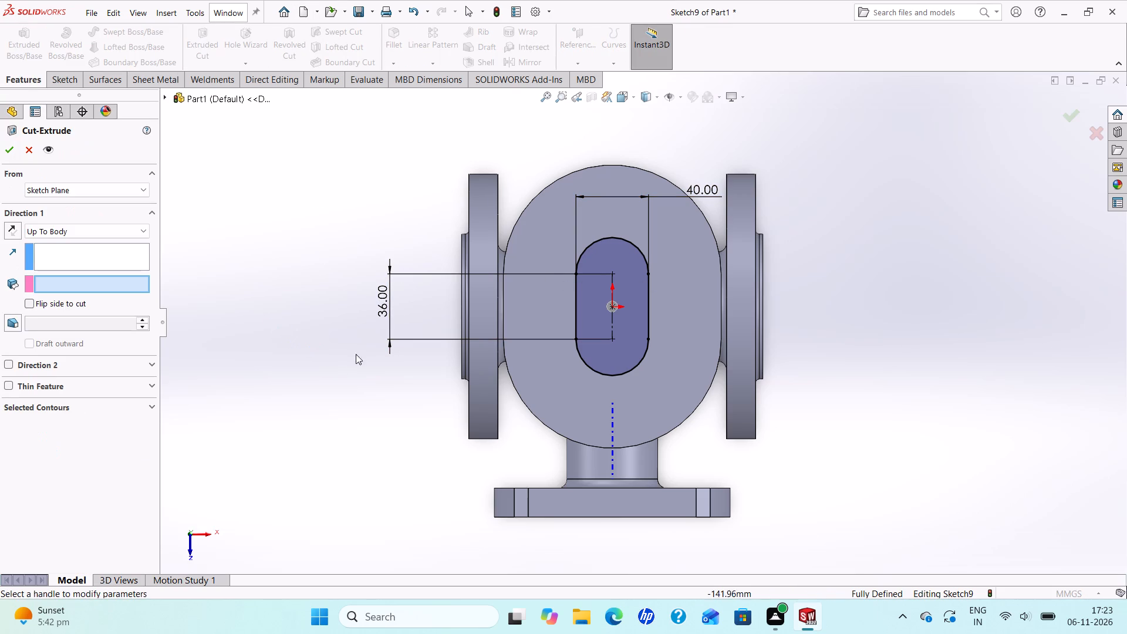
pyautogui.moveTo(409, 364); pyautogui.dragTo(392, 224, button='middle')
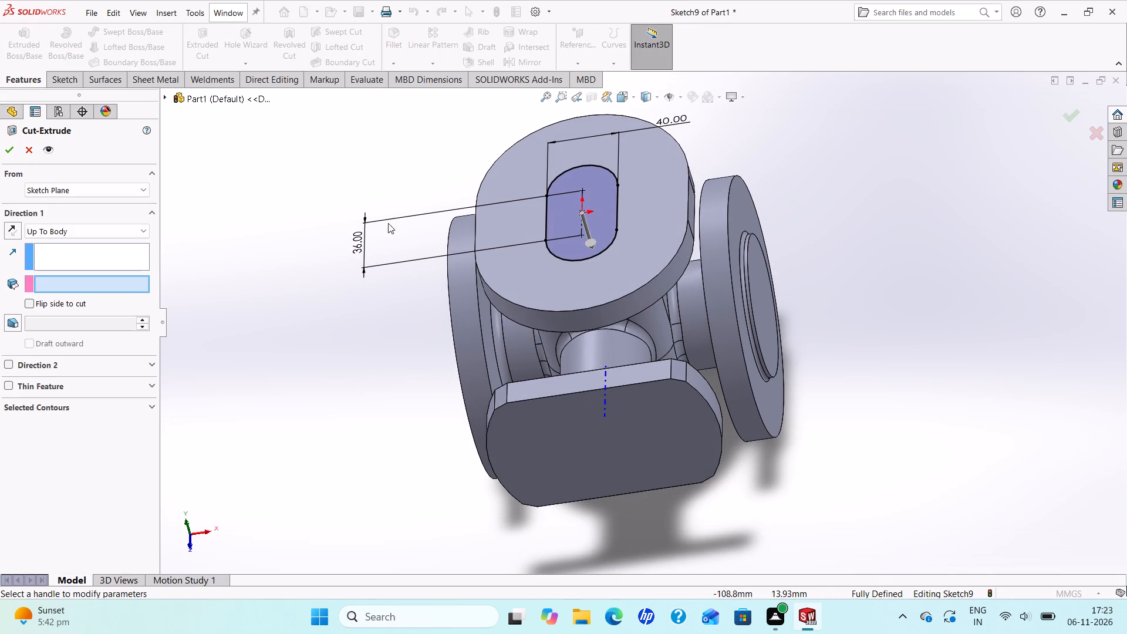
pyautogui.click(137, 233)
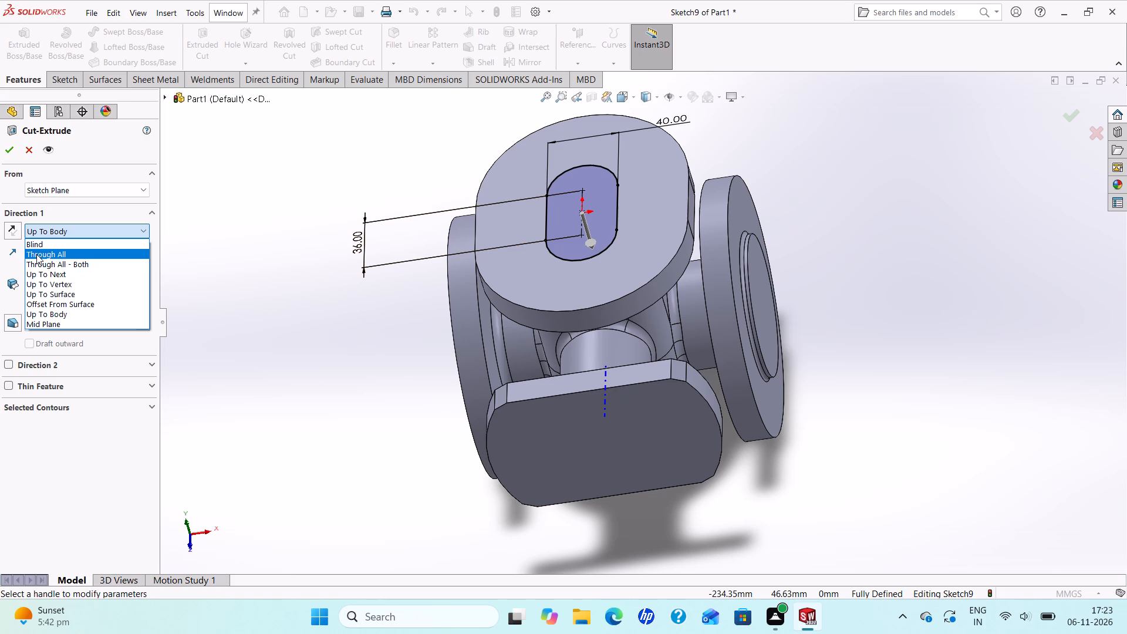
pyautogui.click(42, 244)
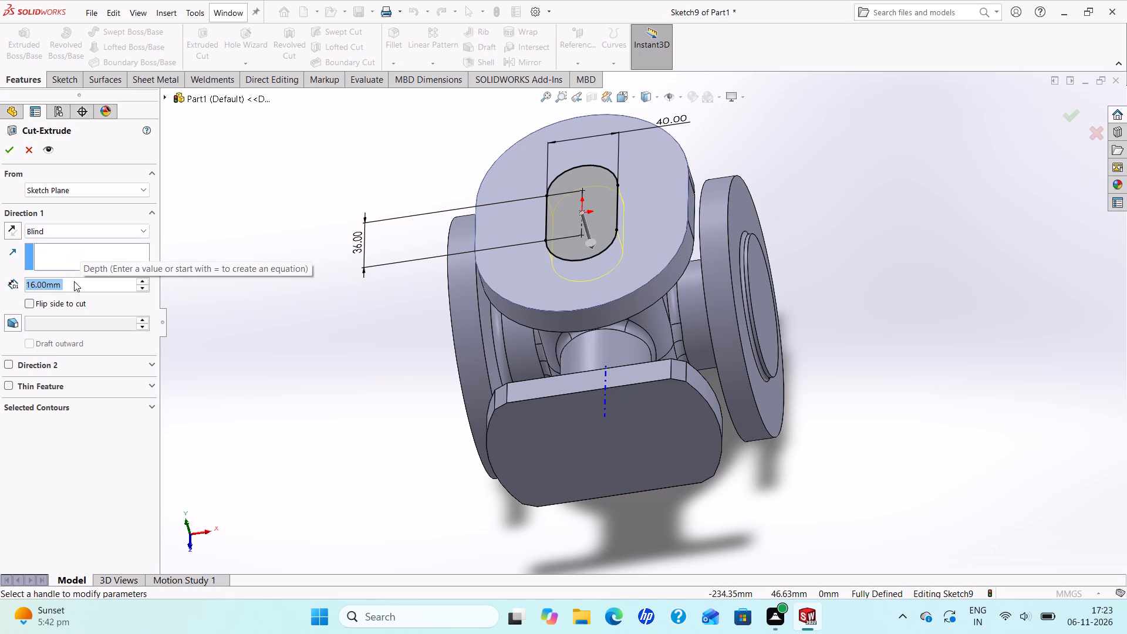
pyautogui.write('26')
pyautogui.press('Return')
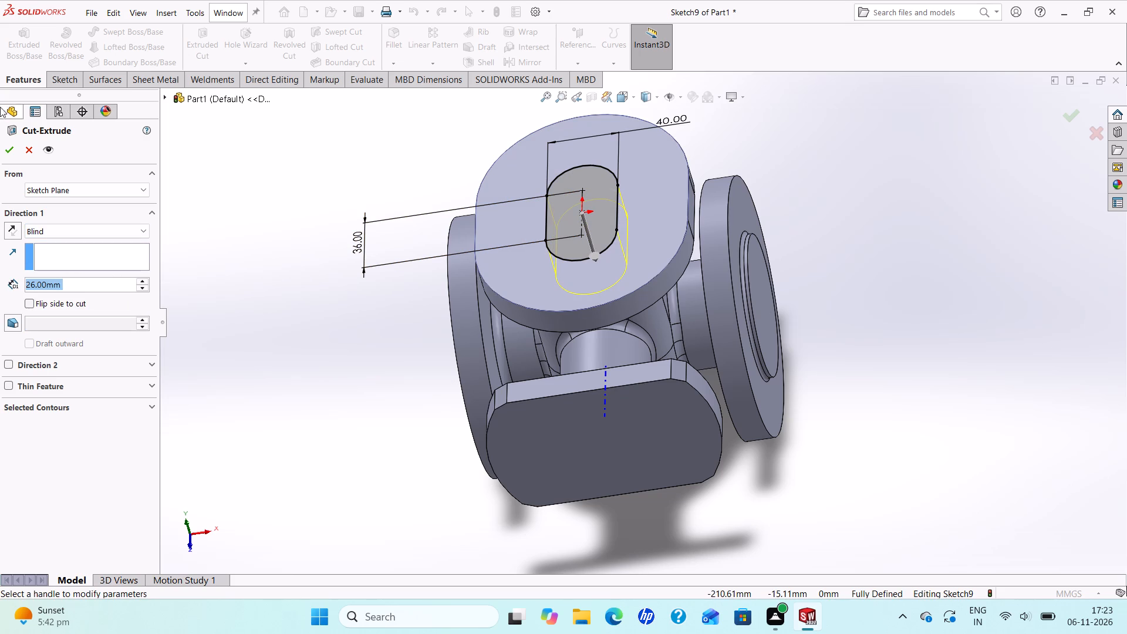
pyautogui.click(5, 150)
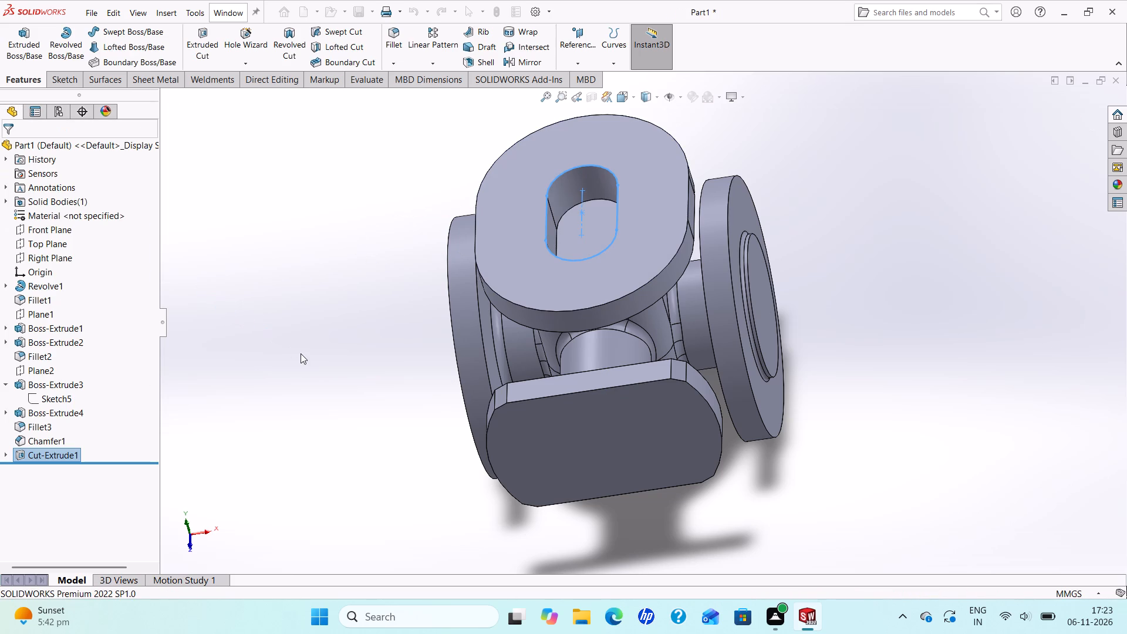
pyautogui.press('Escape')
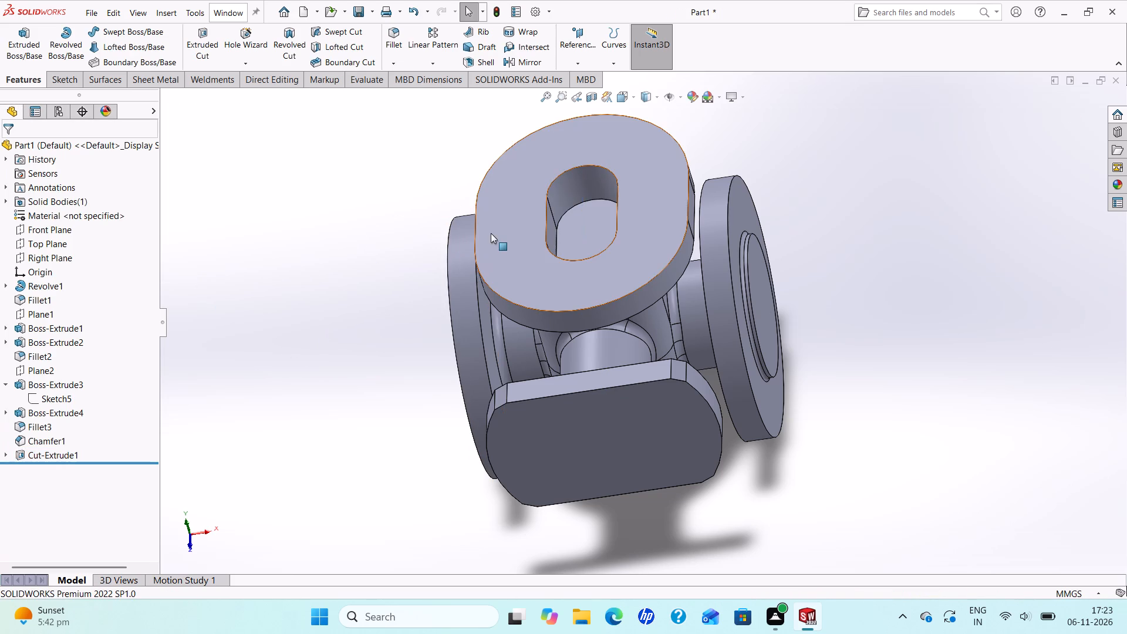
# Open a new sketch on the Right Plane.
pyautogui.moveTo(491, 233); pyautogui.dragTo(473, 258, button='middle')
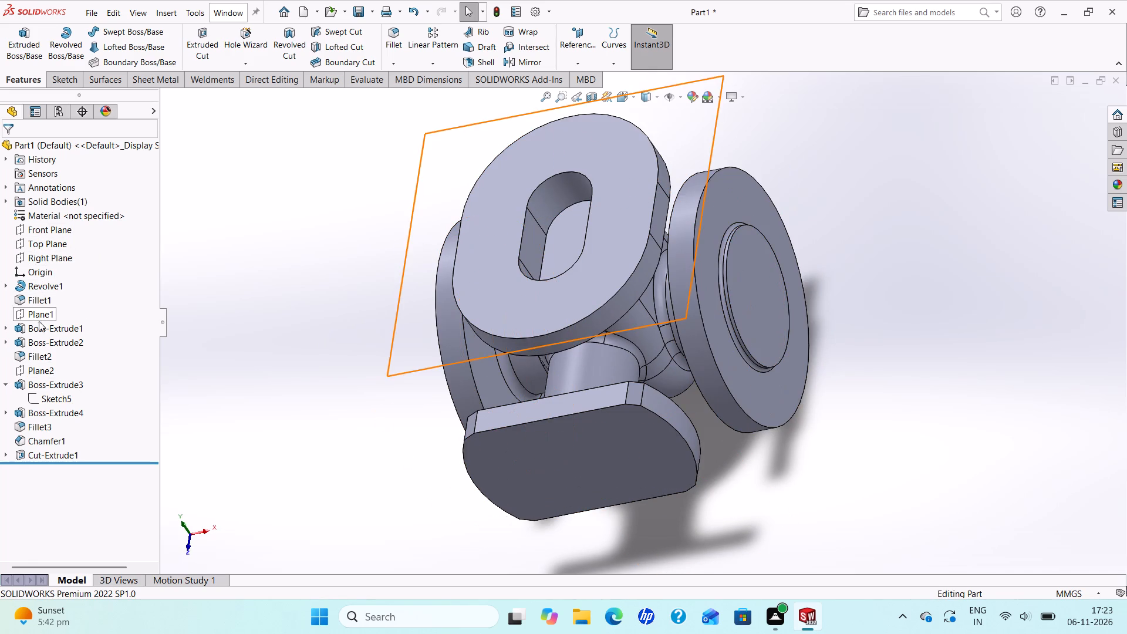
pyautogui.click(45, 255)
pyautogui.click(58, 232)
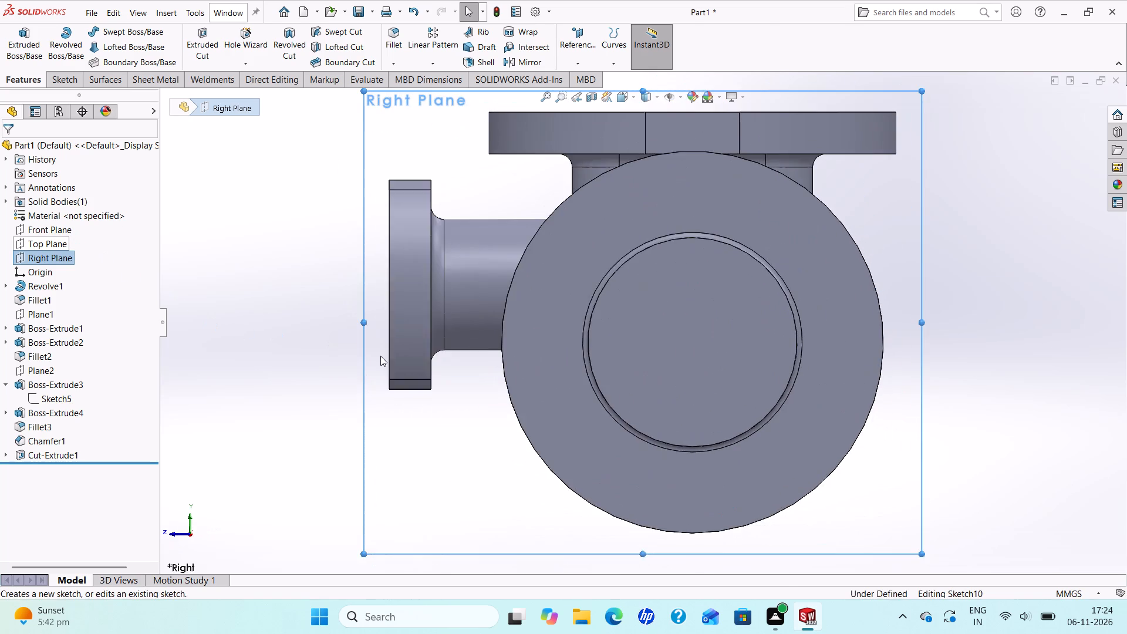
# Switch the model display to Hidden Lines Visible so internal edges appear dashed.
pyautogui.scroll(2, 477, 356)
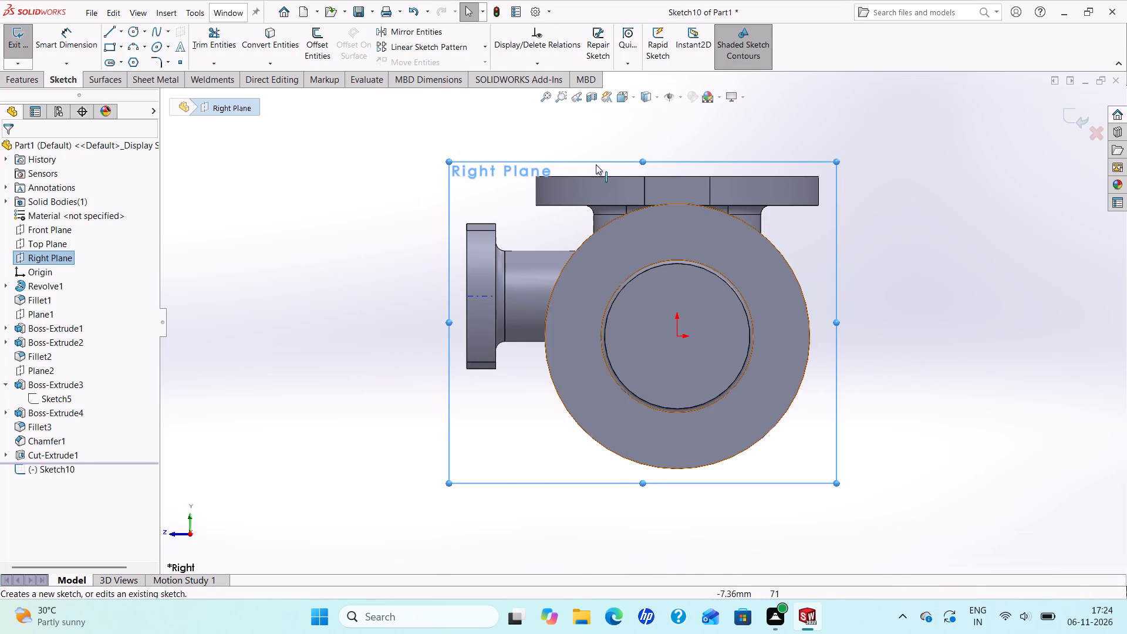
pyautogui.click(636, 98)
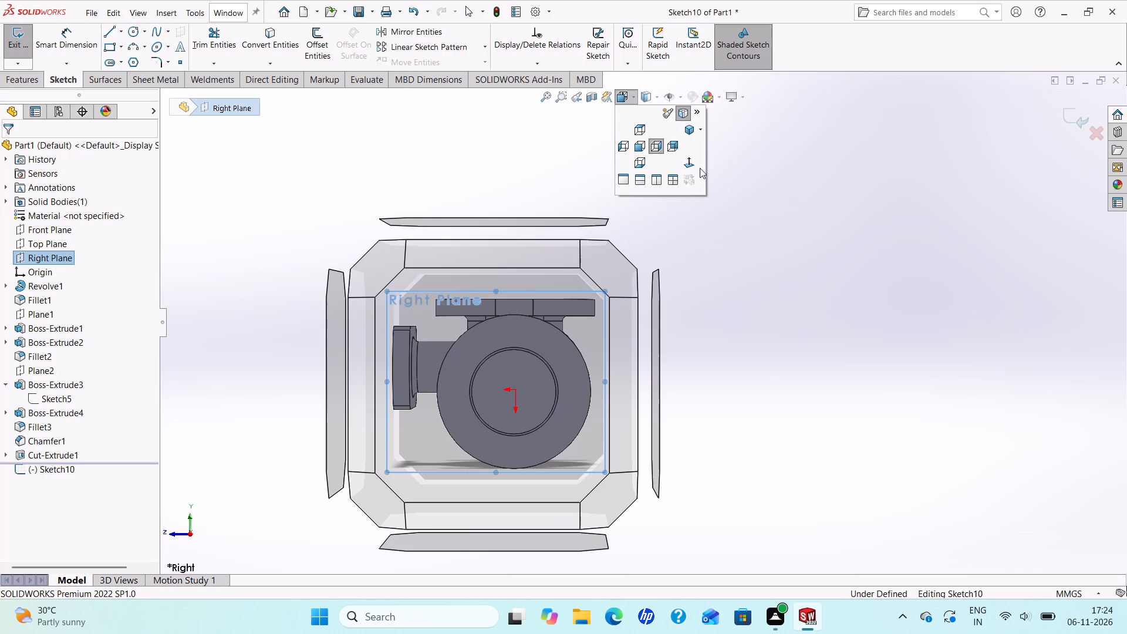
pyautogui.click(627, 177)
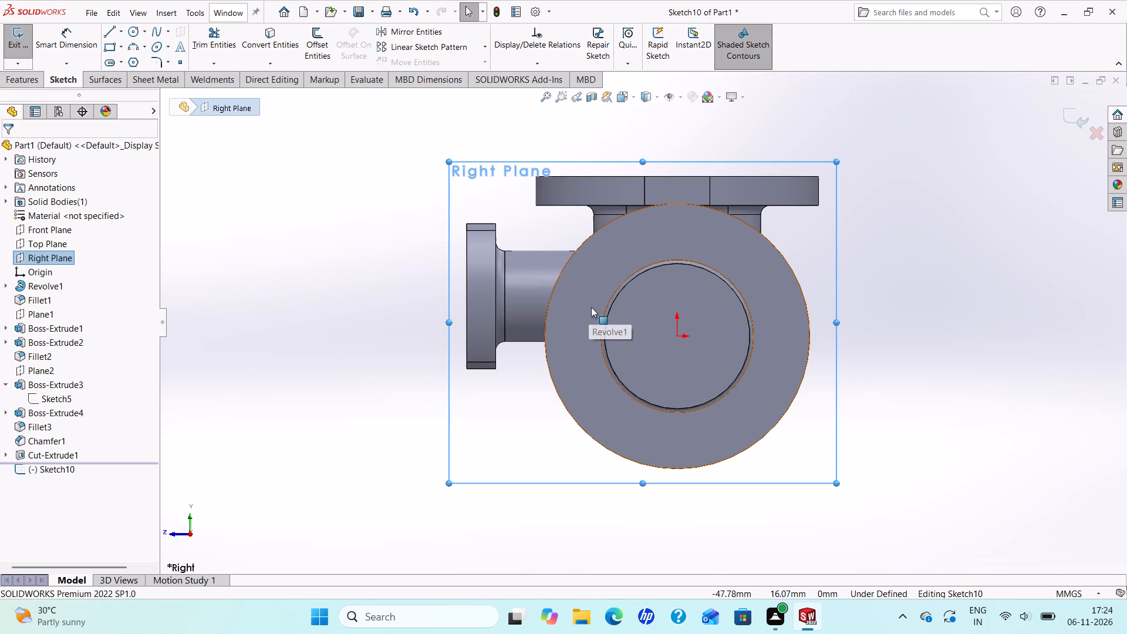
pyautogui.click(657, 96)
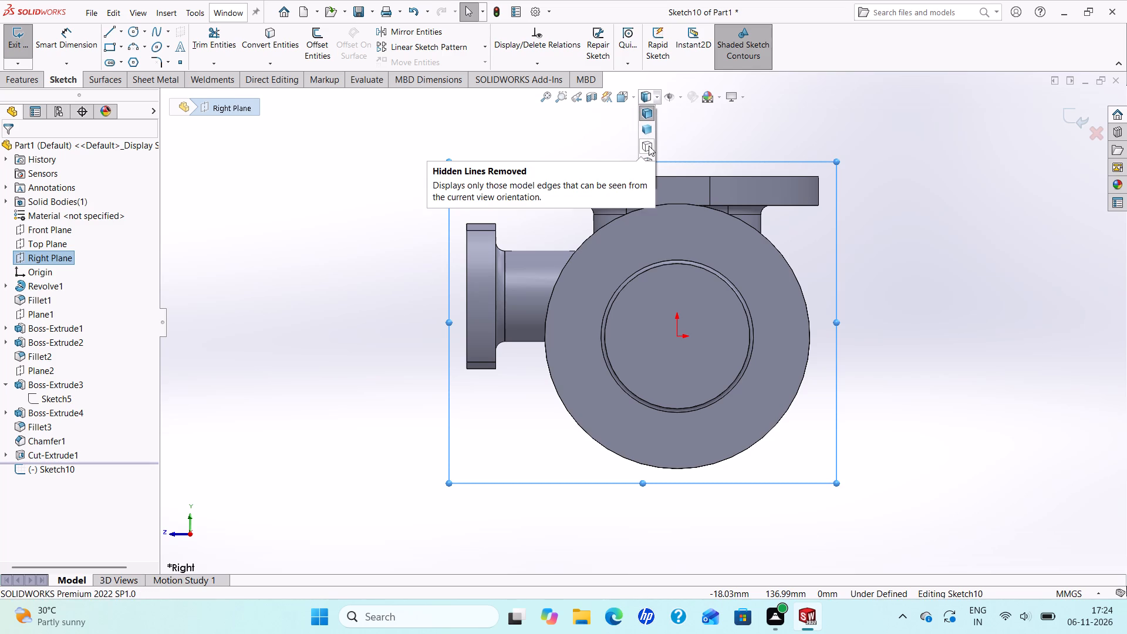
pyautogui.click(646, 159)
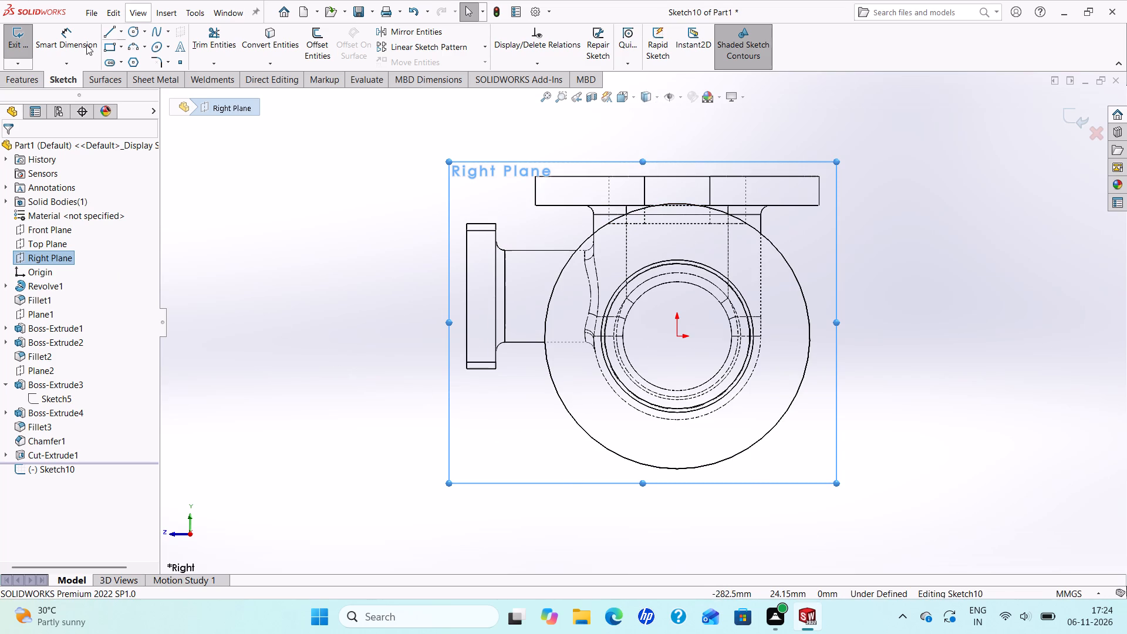
# Sketch a horizontal line about 67 mm long along the bottom edge of the top-flange slot.
pyautogui.click(109, 36)
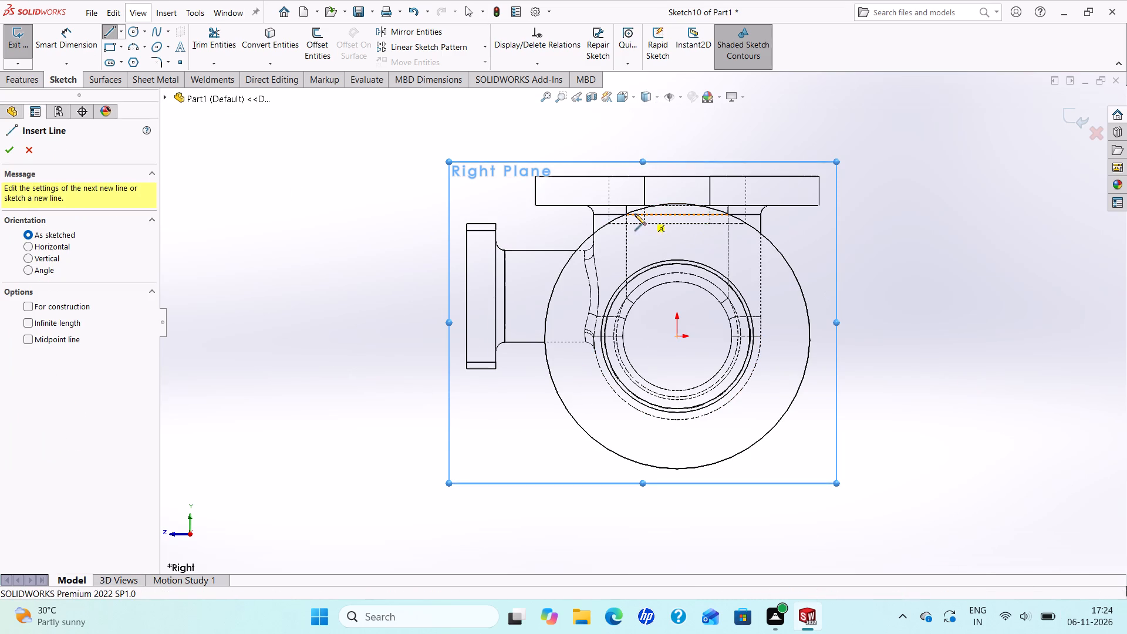
pyautogui.scroll(-6, 626, 221)
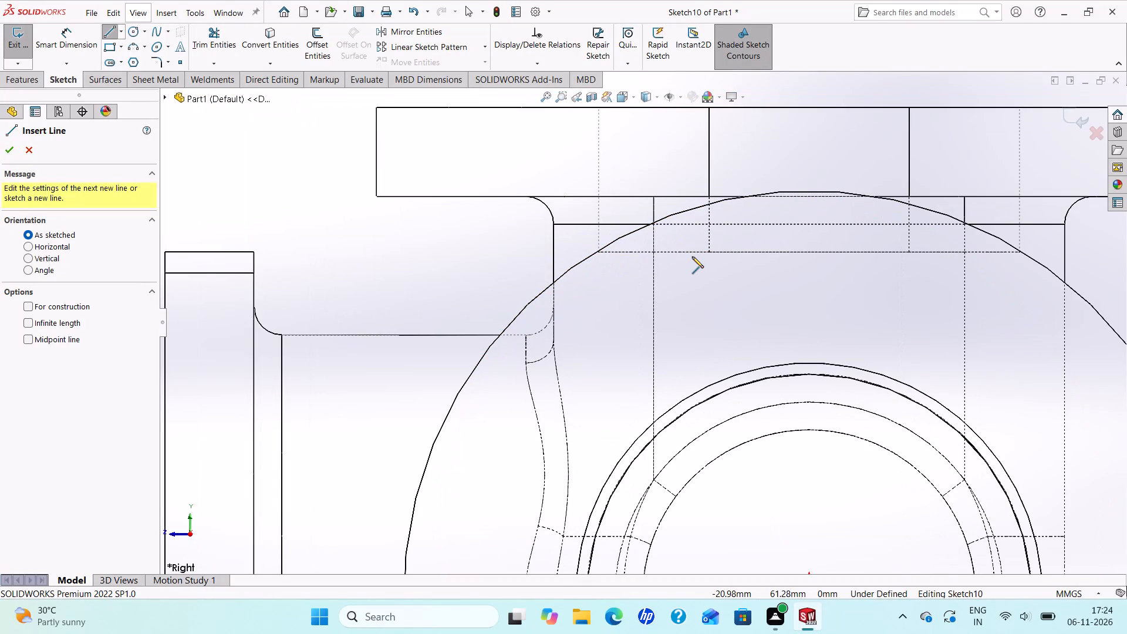
pyautogui.click(626, 250)
pyautogui.click(996, 252)
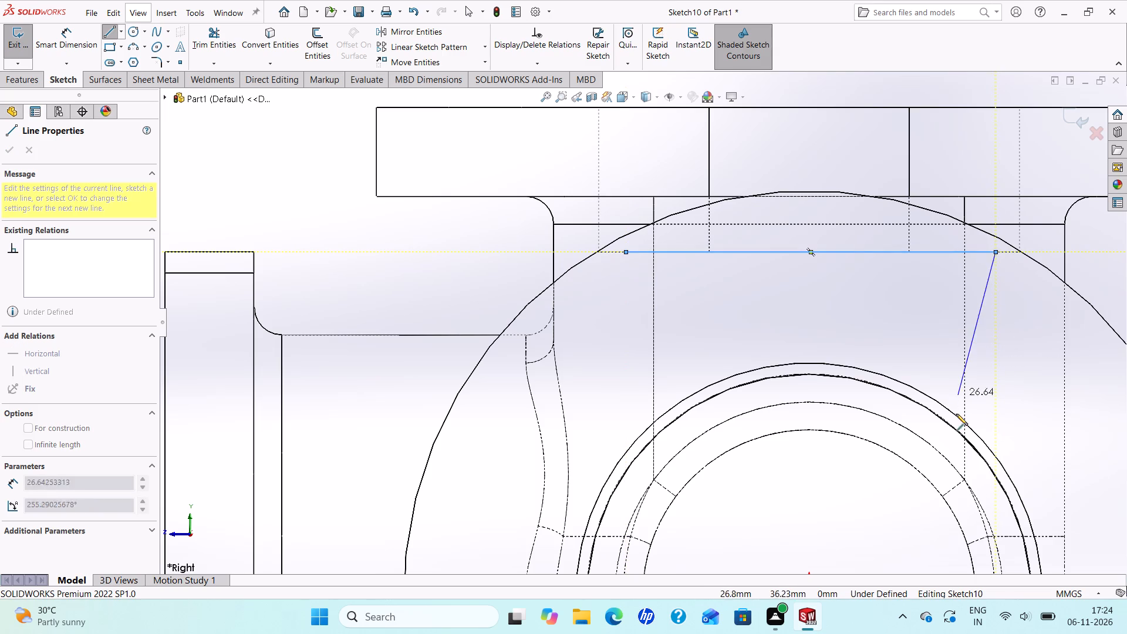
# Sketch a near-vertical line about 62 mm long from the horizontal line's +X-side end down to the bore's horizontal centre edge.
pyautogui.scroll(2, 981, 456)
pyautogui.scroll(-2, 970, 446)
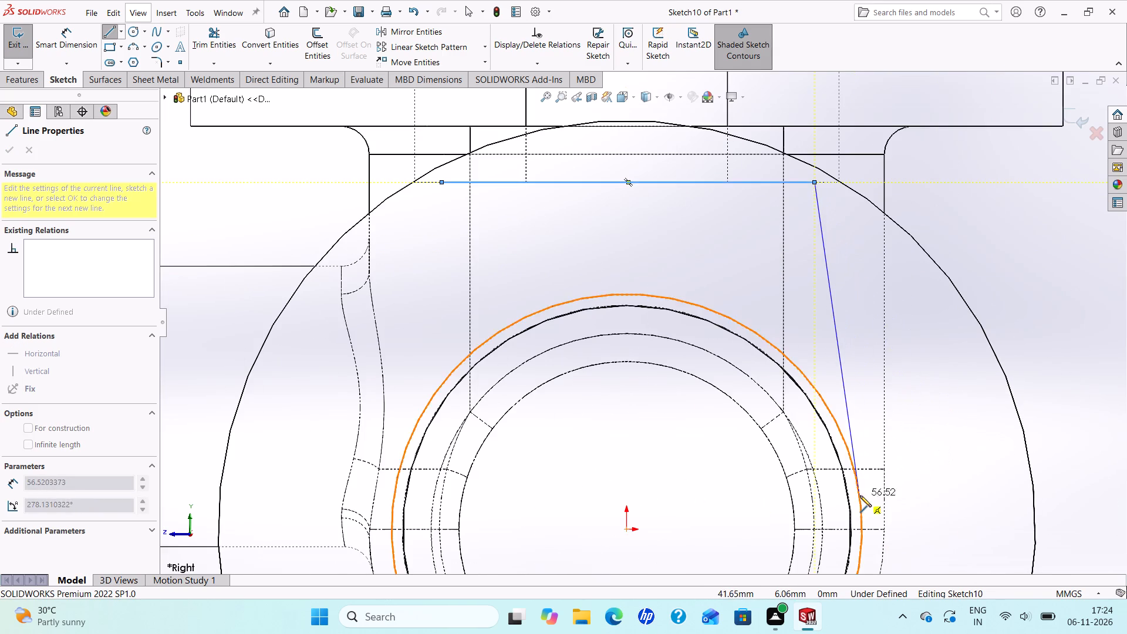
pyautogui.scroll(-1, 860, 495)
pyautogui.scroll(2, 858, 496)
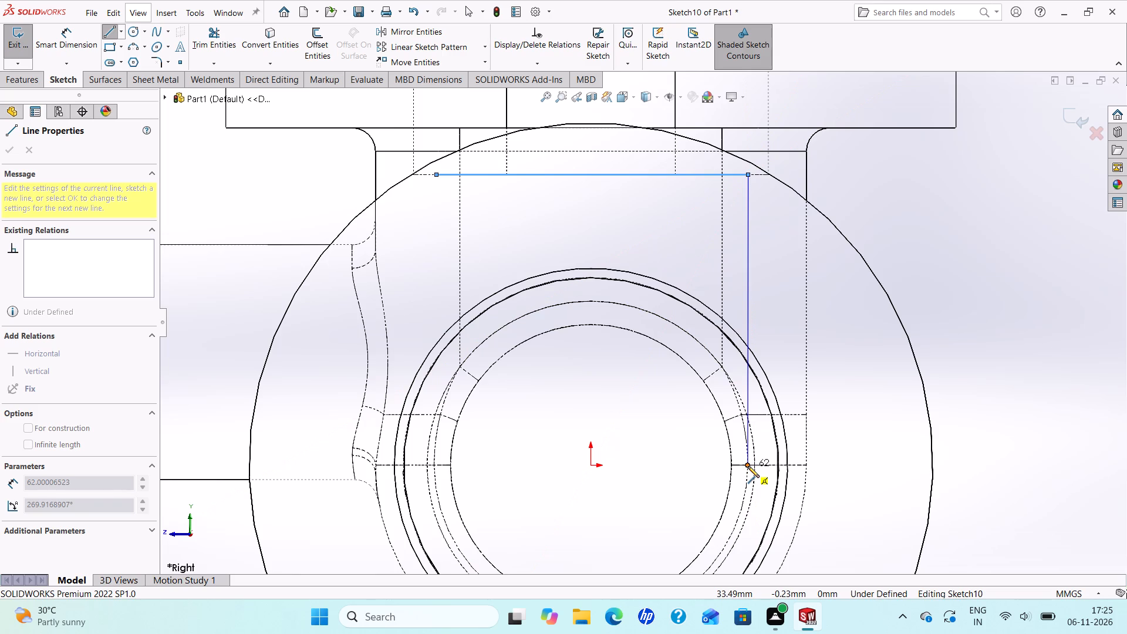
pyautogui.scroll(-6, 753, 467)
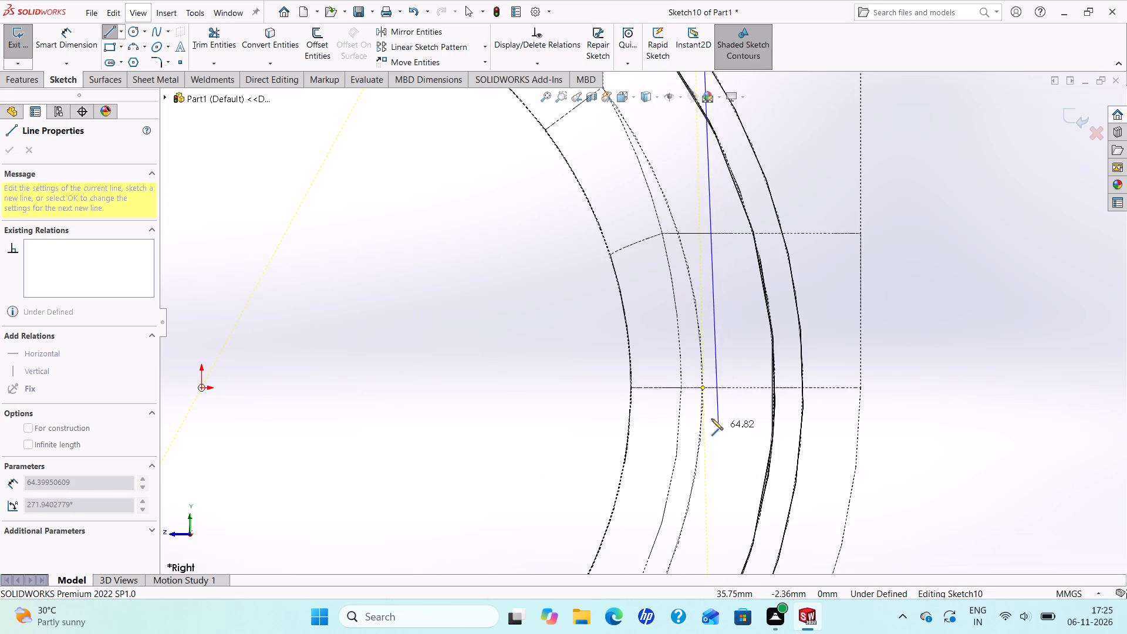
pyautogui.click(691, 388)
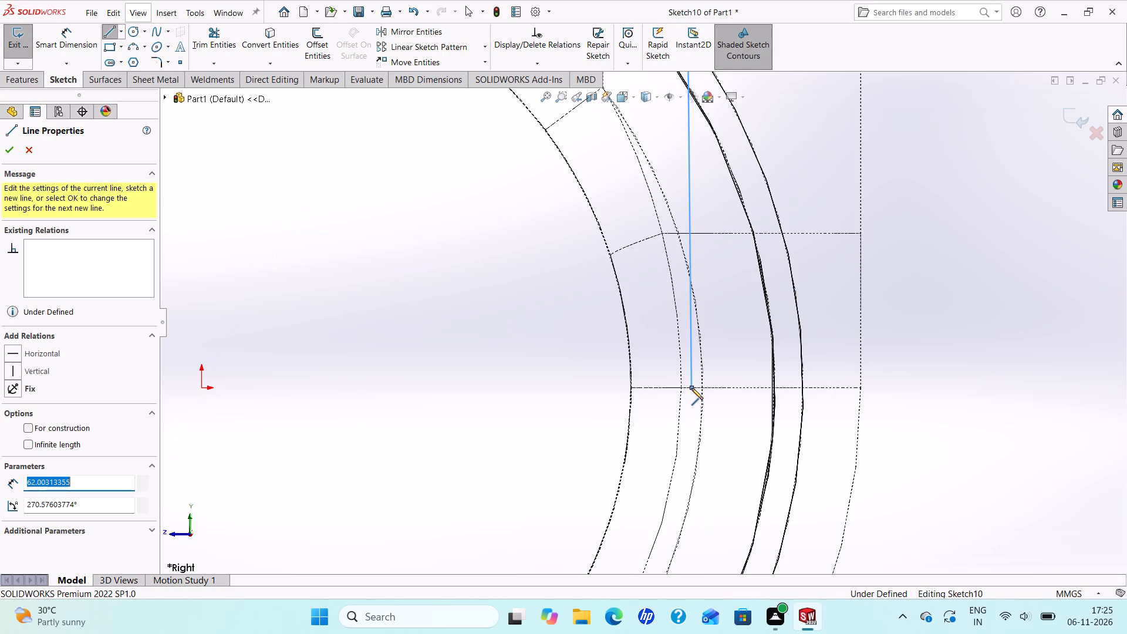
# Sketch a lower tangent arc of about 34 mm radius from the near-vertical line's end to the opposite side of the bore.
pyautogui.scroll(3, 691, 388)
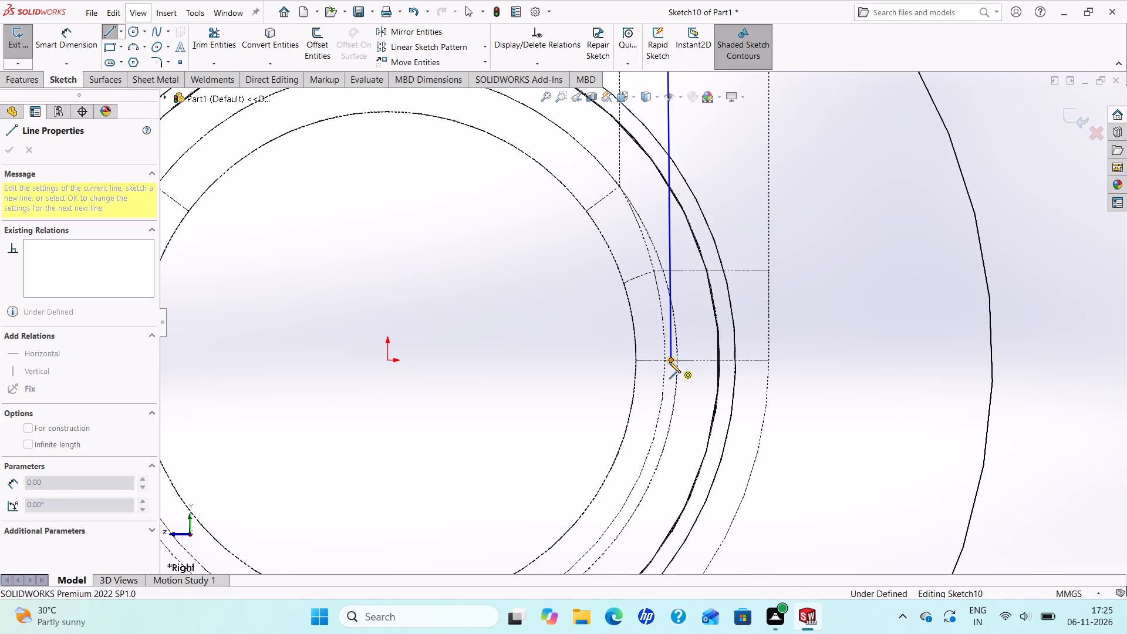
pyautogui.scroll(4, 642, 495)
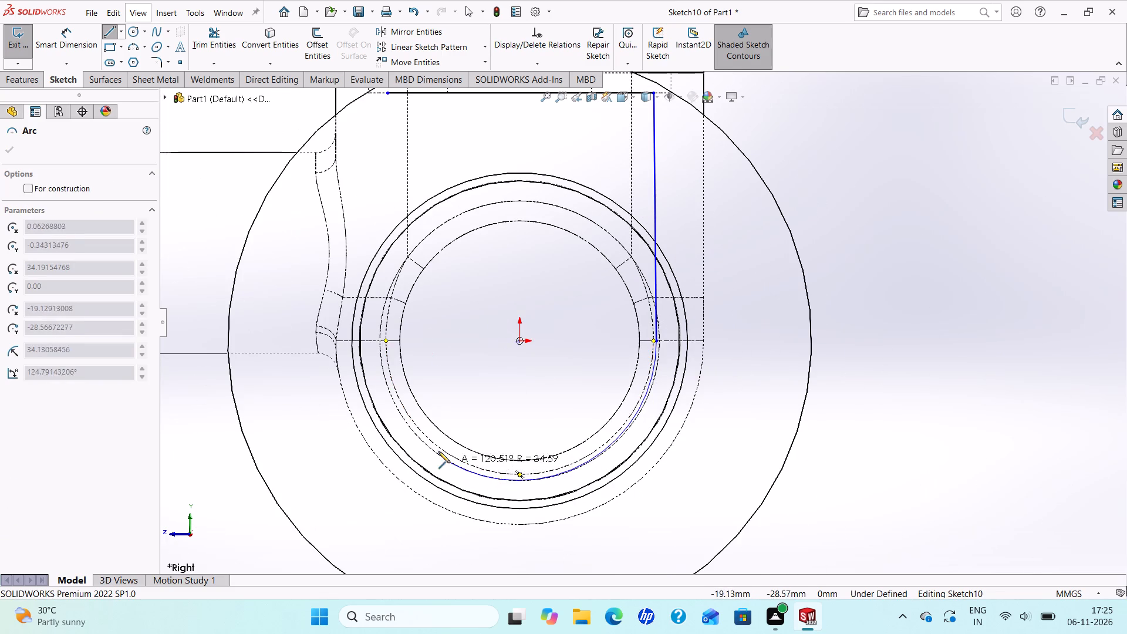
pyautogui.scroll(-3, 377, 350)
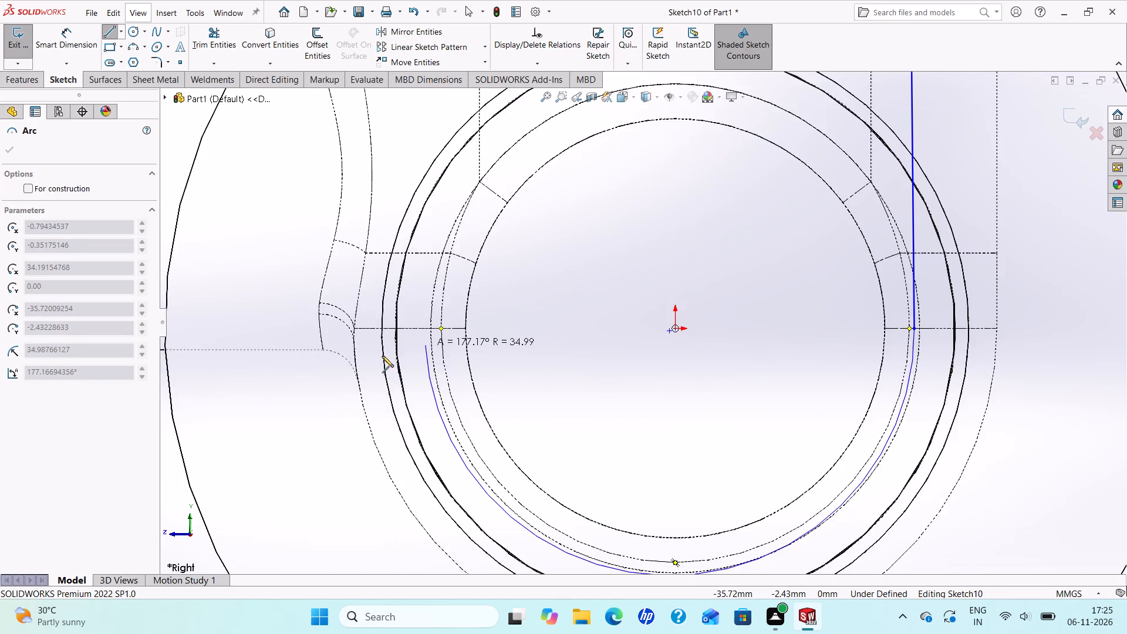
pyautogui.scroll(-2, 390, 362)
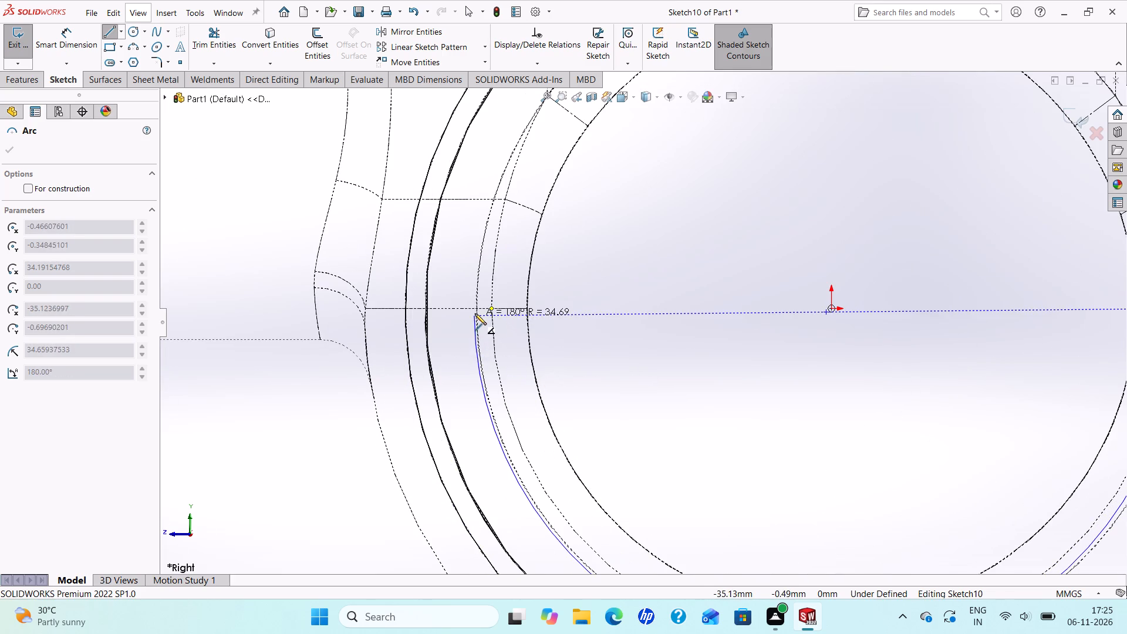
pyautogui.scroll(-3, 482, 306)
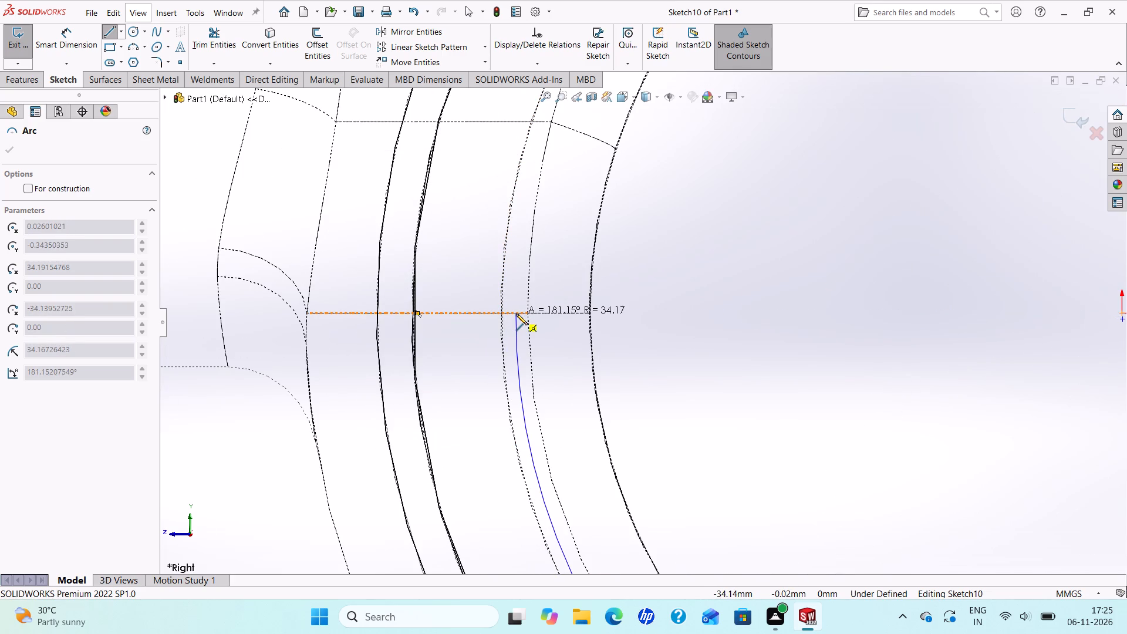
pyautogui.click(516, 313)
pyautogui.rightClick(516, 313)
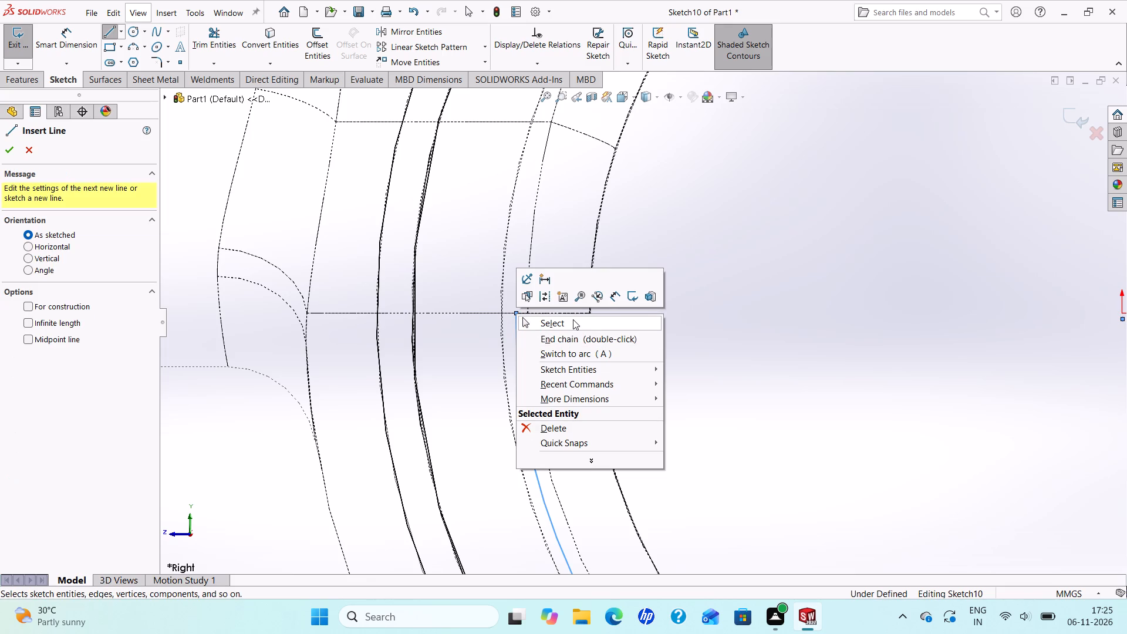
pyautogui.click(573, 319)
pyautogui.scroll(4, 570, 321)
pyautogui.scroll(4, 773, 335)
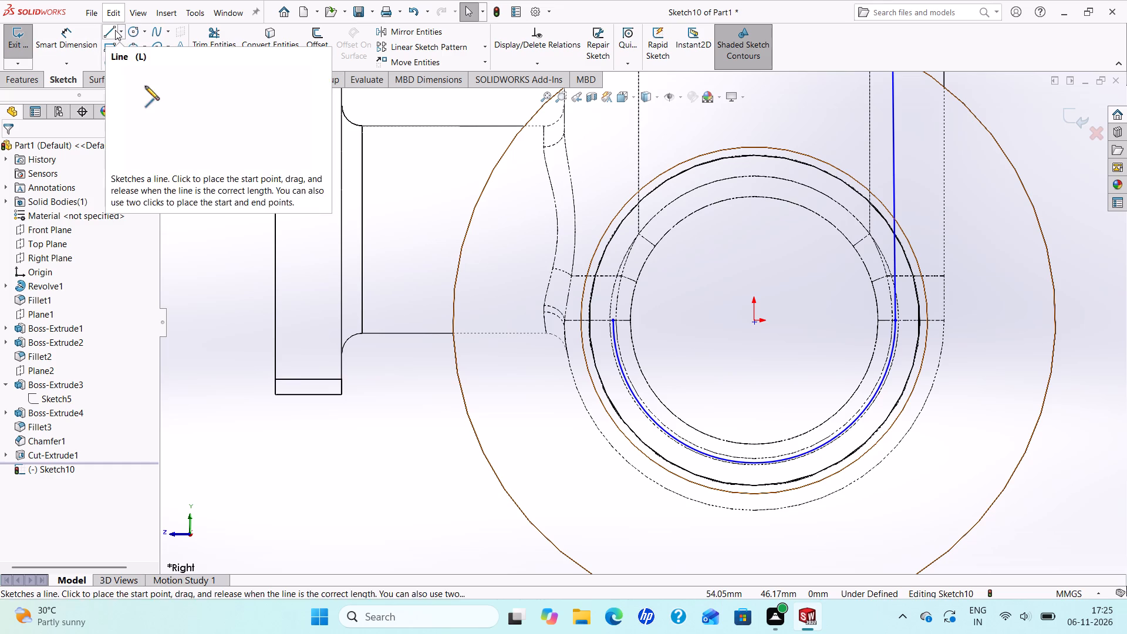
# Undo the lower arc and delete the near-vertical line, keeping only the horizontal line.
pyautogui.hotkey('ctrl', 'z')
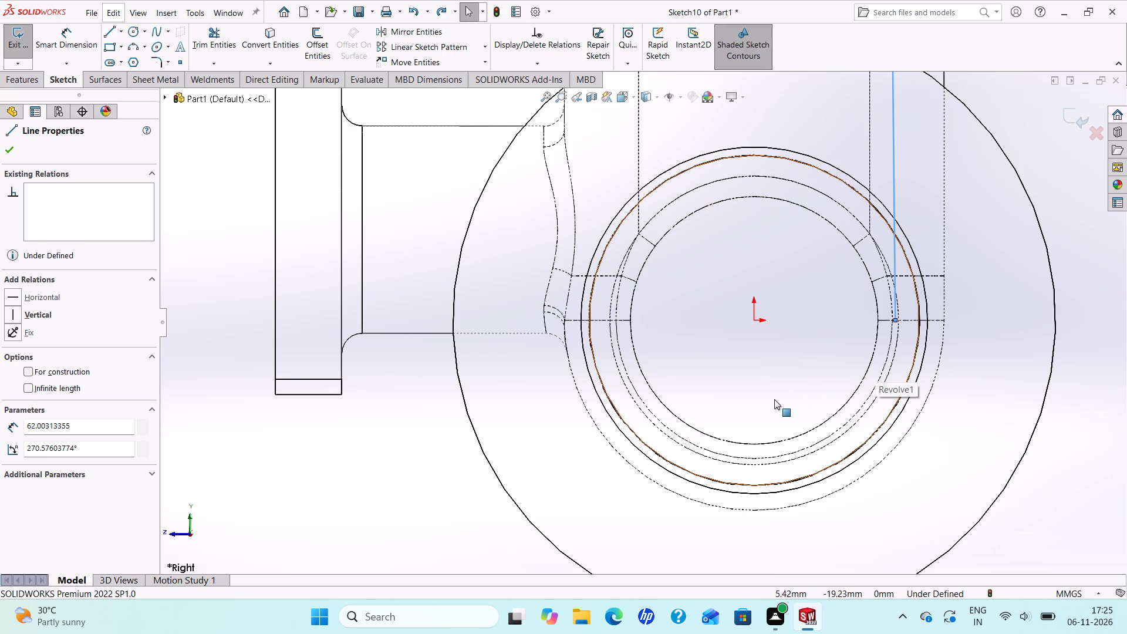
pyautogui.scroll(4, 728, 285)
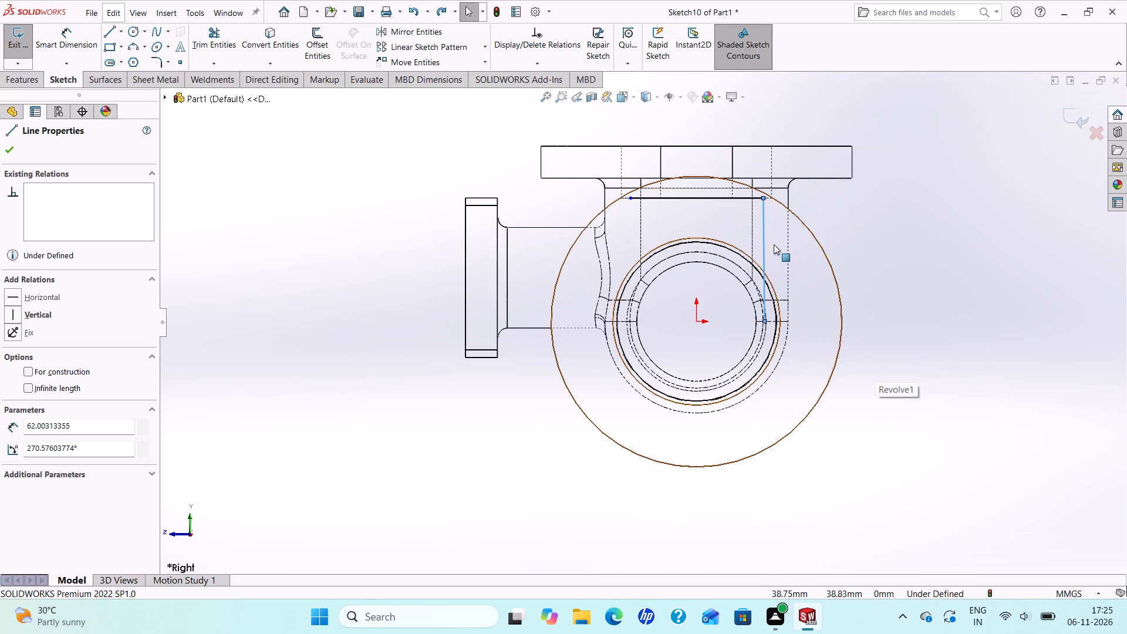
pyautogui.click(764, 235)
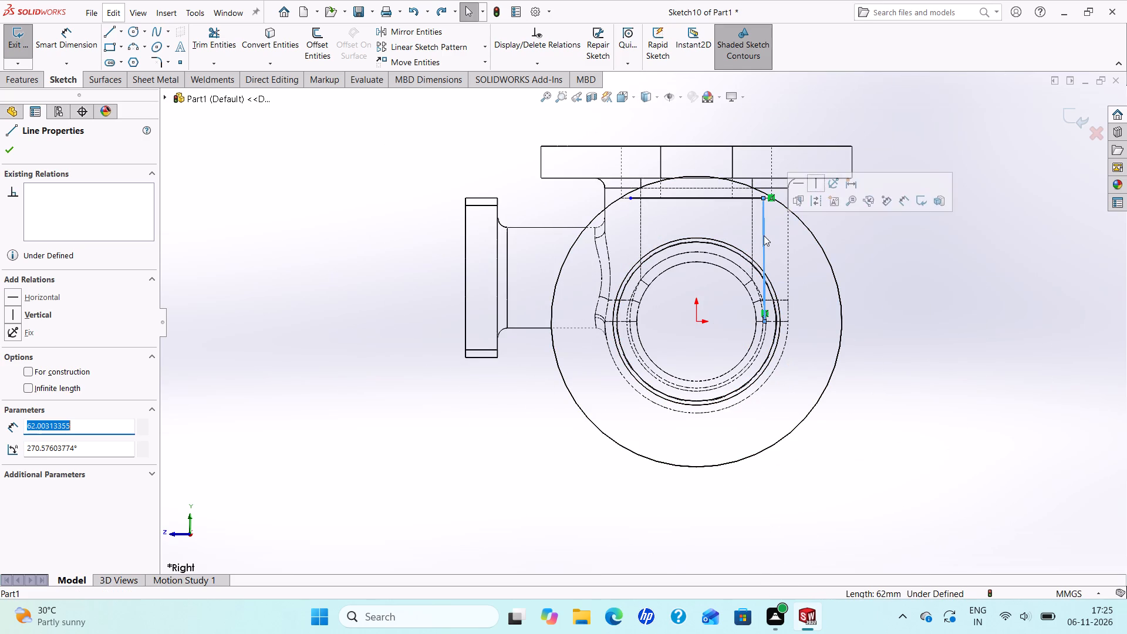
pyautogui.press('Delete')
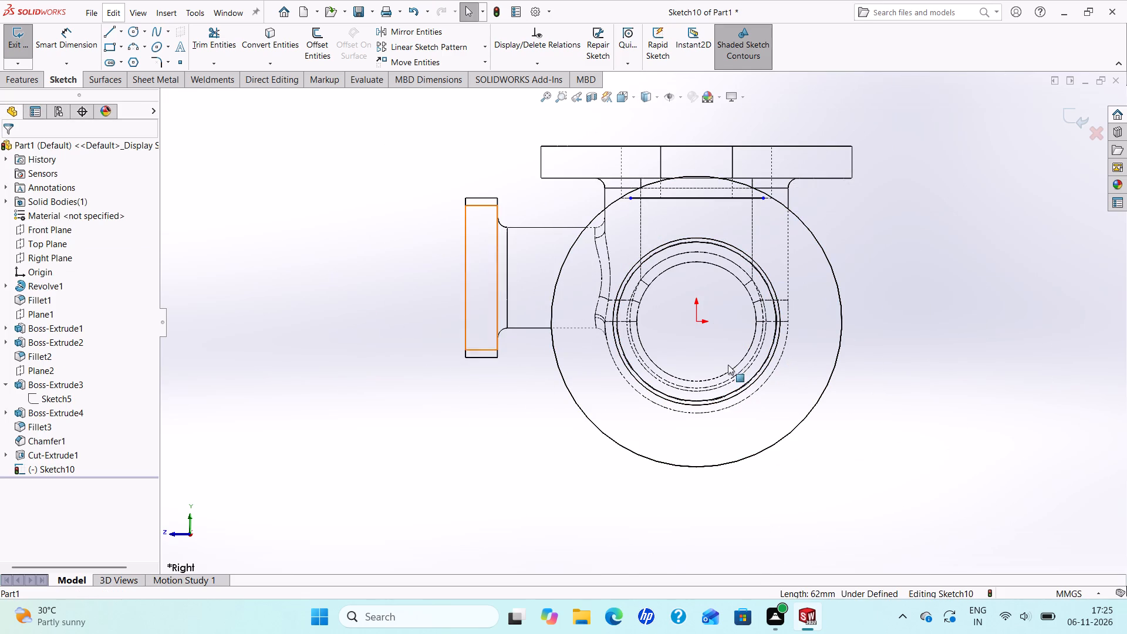
# Redraw the near-vertical side line about 62 mm long from the same horizontal line end to the bore's horizontal centre edge.
pyautogui.click(114, 27)
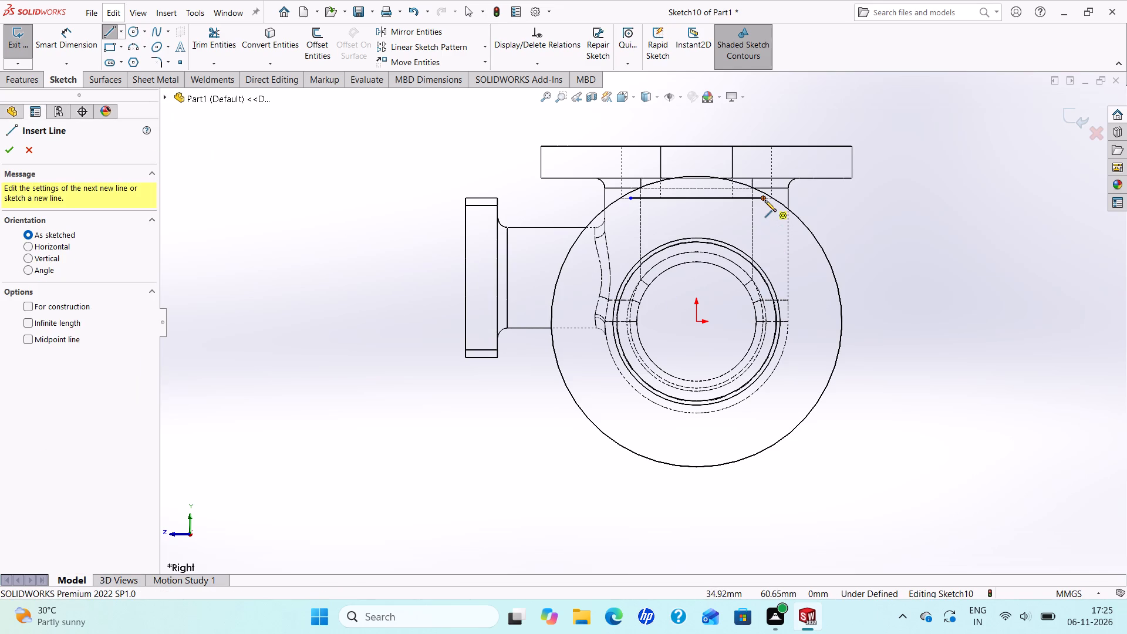
pyautogui.click(765, 199)
pyautogui.scroll(-12, 757, 331)
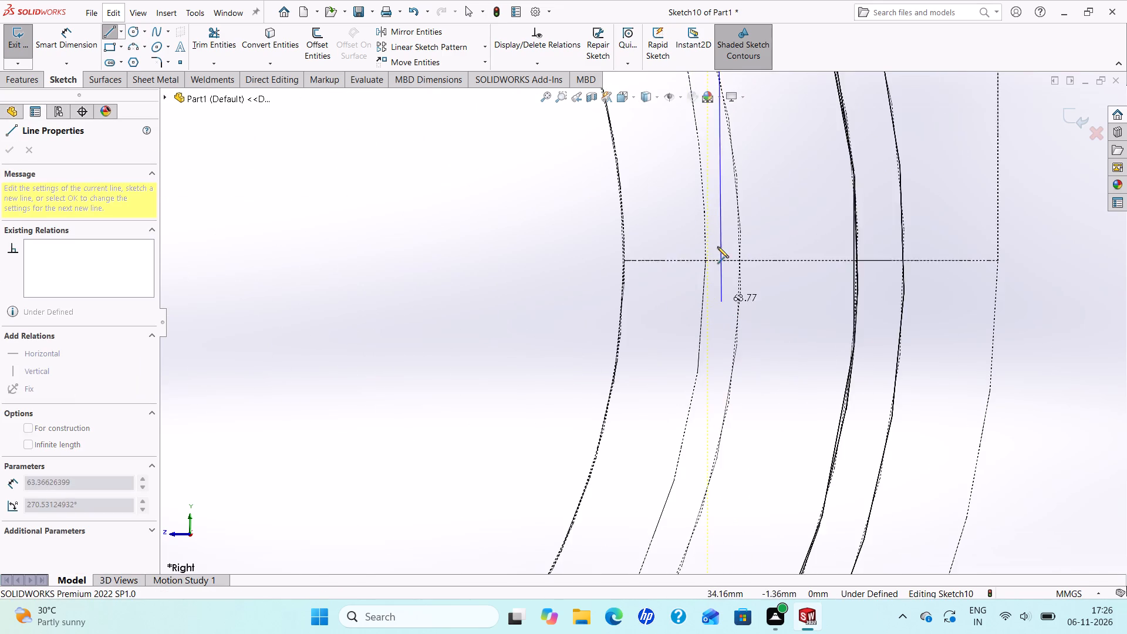
pyautogui.scroll(-5, 718, 242)
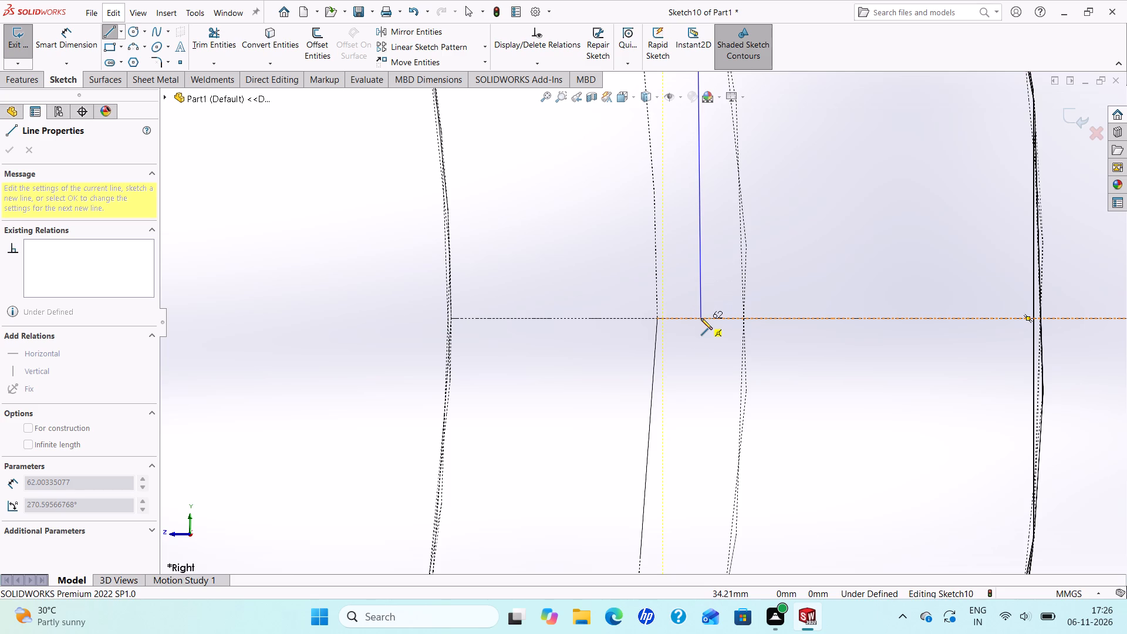
pyautogui.click(701, 318)
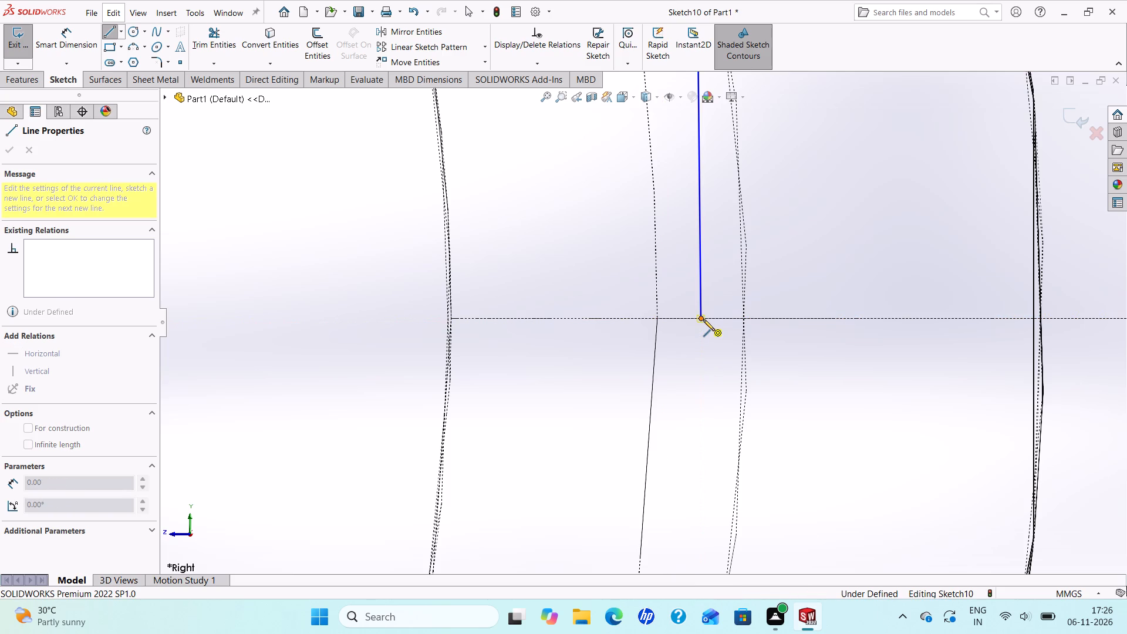
# Continue with a tangent arc of about 34 mm radius beneath the bore, ending on the opposite horizontal centre edge.
pyautogui.scroll(6, 697, 431)
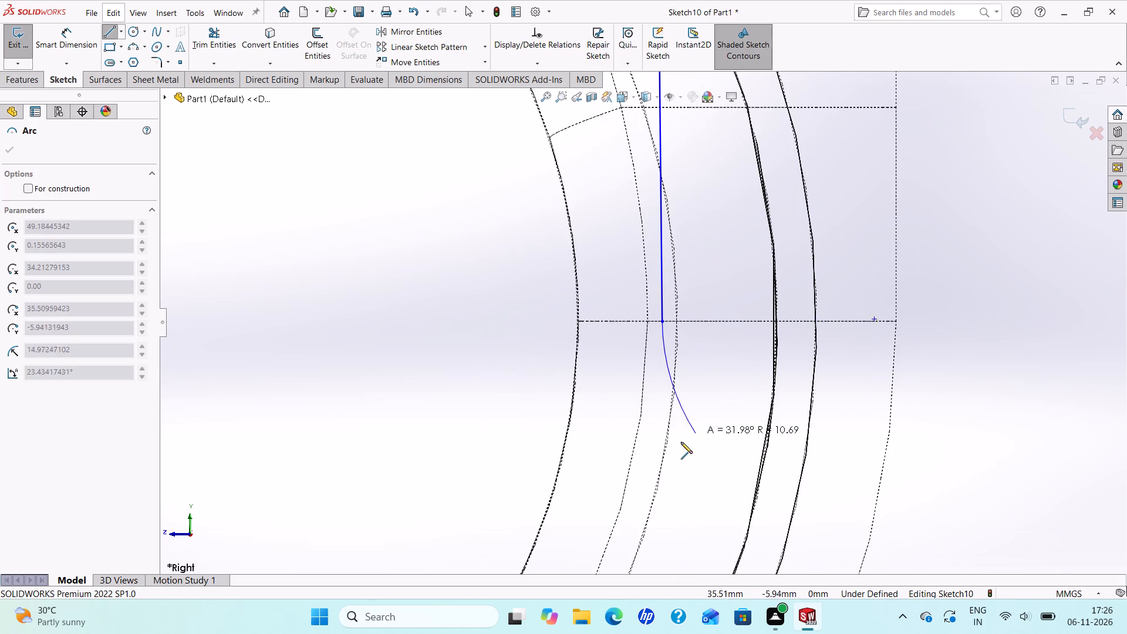
pyautogui.scroll(6, 657, 439)
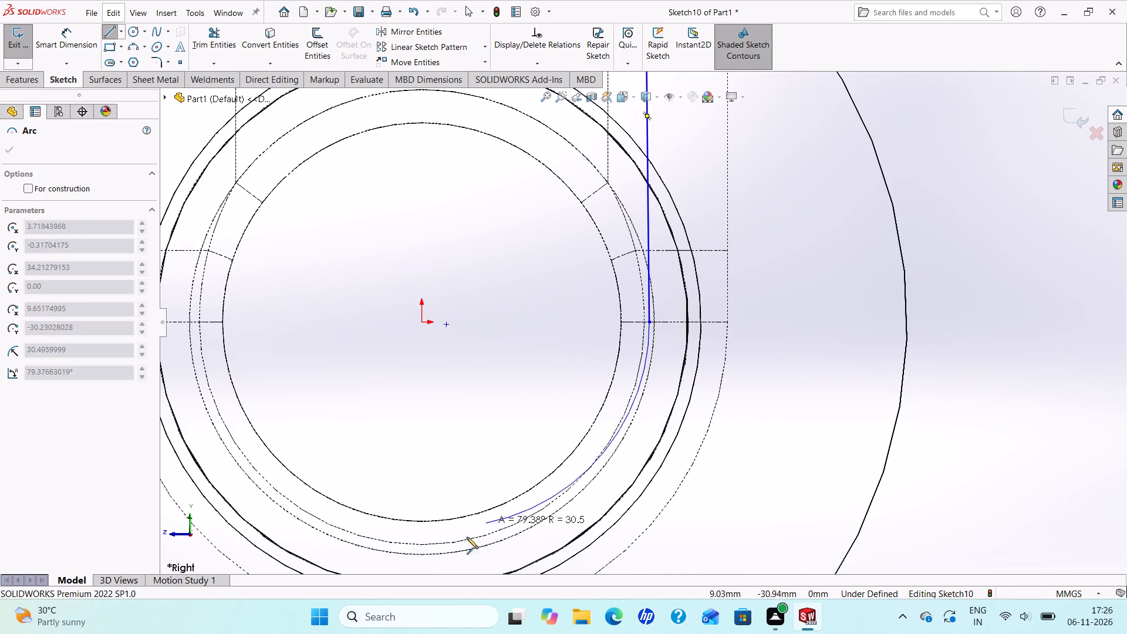
pyautogui.scroll(-6, 197, 347)
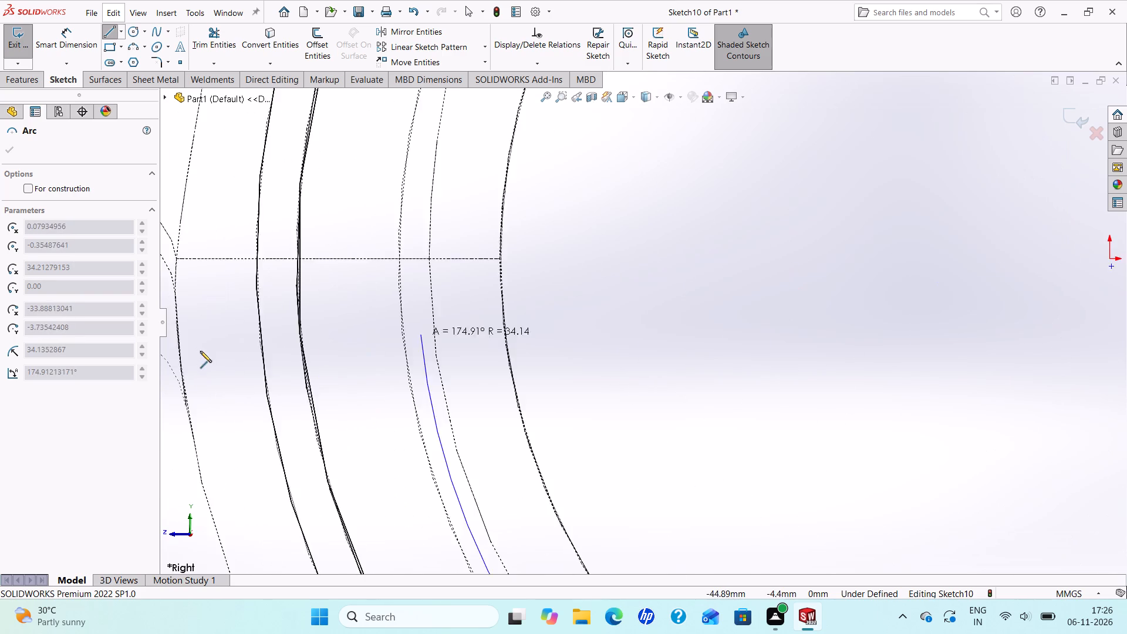
pyautogui.scroll(-1, 200, 351)
pyautogui.scroll(-2, 475, 244)
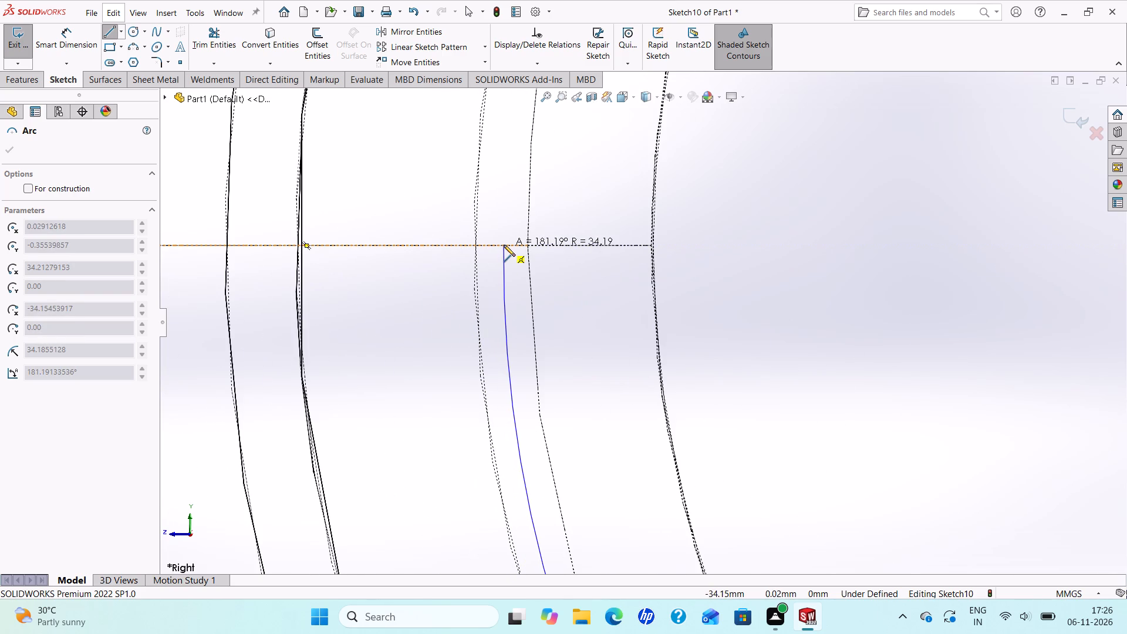
pyautogui.click(504, 245)
# Close the profile with a side line about 62 mm long from the arc's end to the horizontal line's free end.
pyautogui.scroll(5, 514, 218)
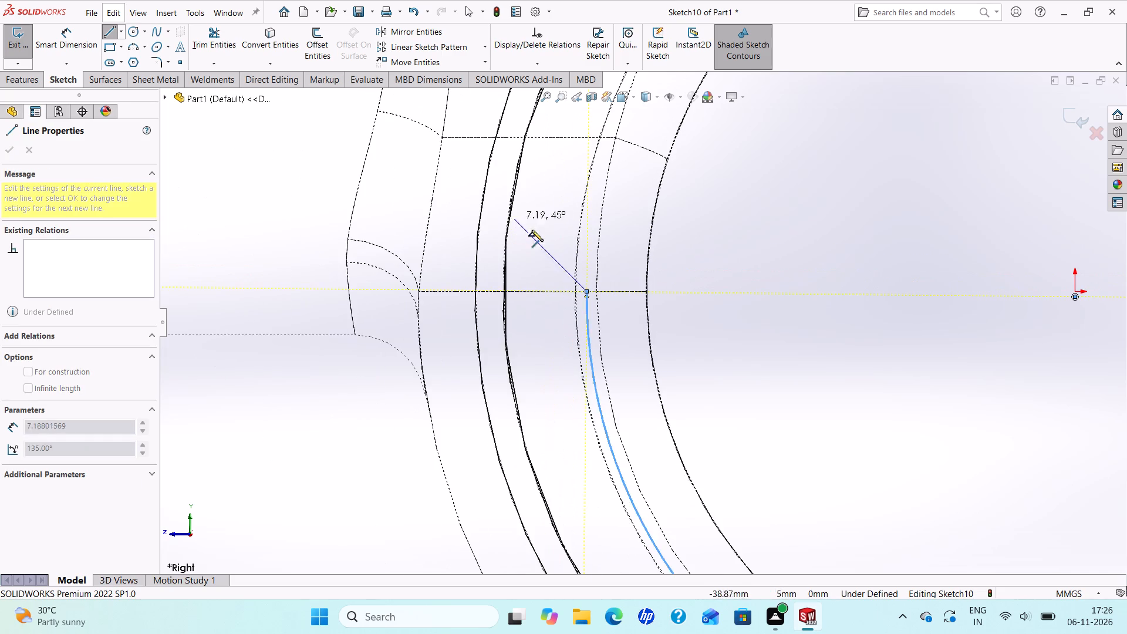
pyautogui.scroll(7, 570, 219)
pyautogui.scroll(1, 635, 140)
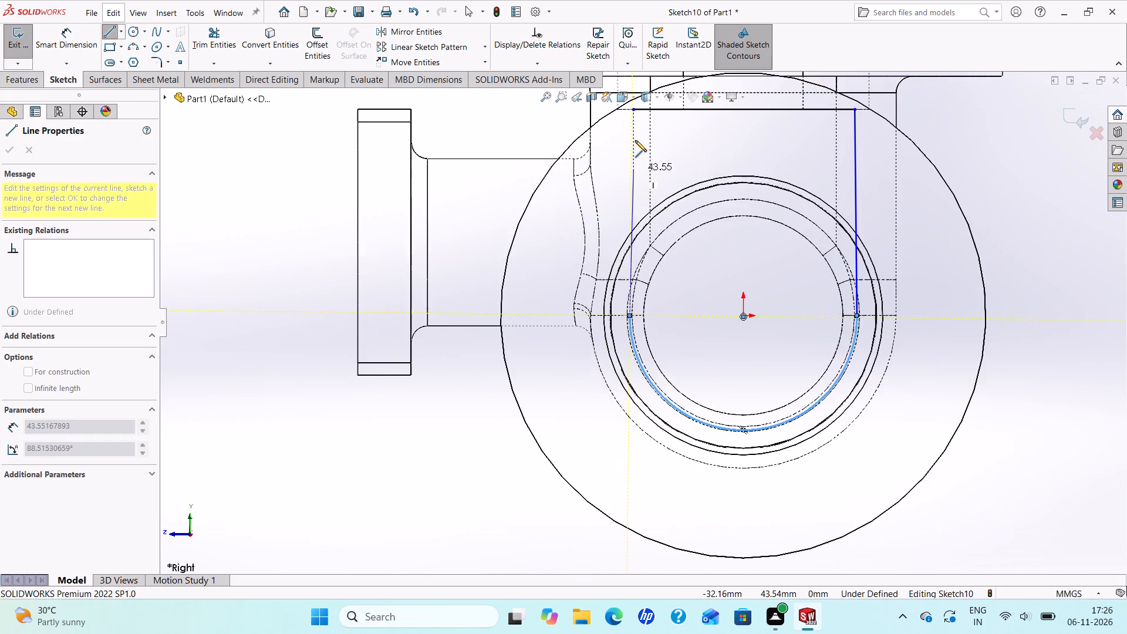
pyautogui.scroll(2, 635, 140)
pyautogui.scroll(-2, 635, 140)
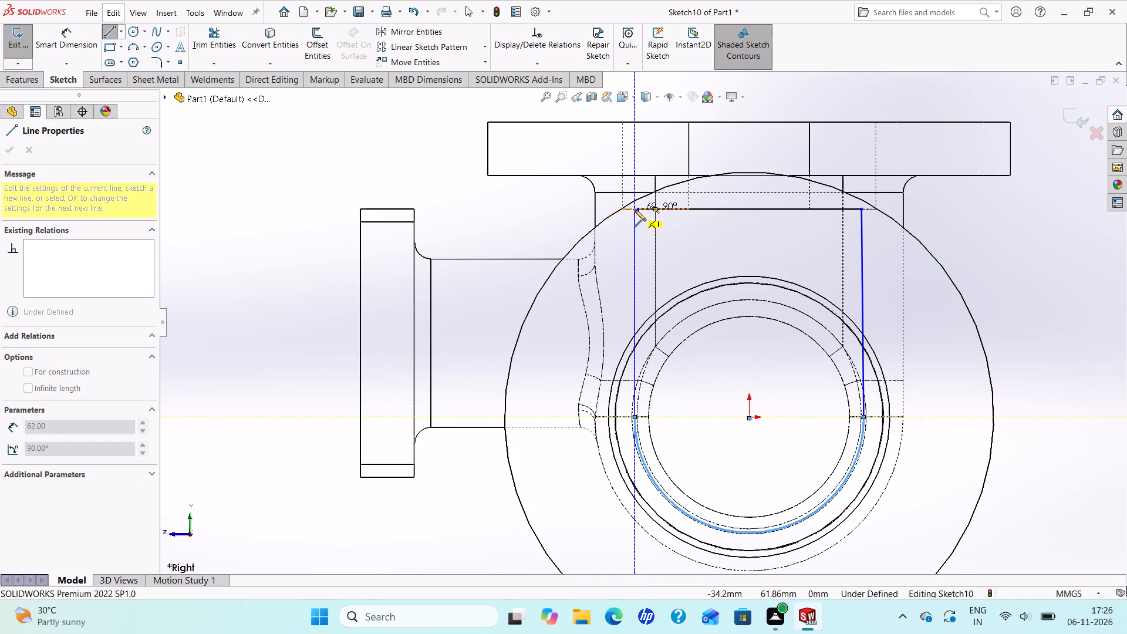
pyautogui.scroll(-5, 635, 210)
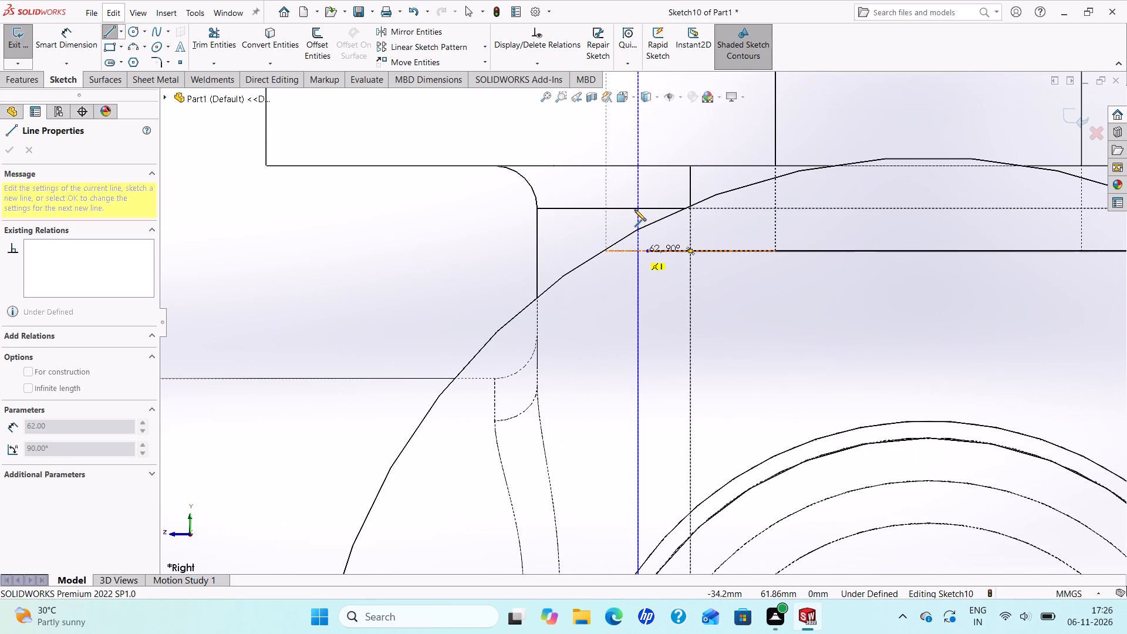
pyautogui.click(645, 250)
pyautogui.rightClick(645, 250)
pyautogui.click(678, 259)
# Make the lower arc's centre point coincident with the sketch origin.
pyautogui.scroll(5, 633, 290)
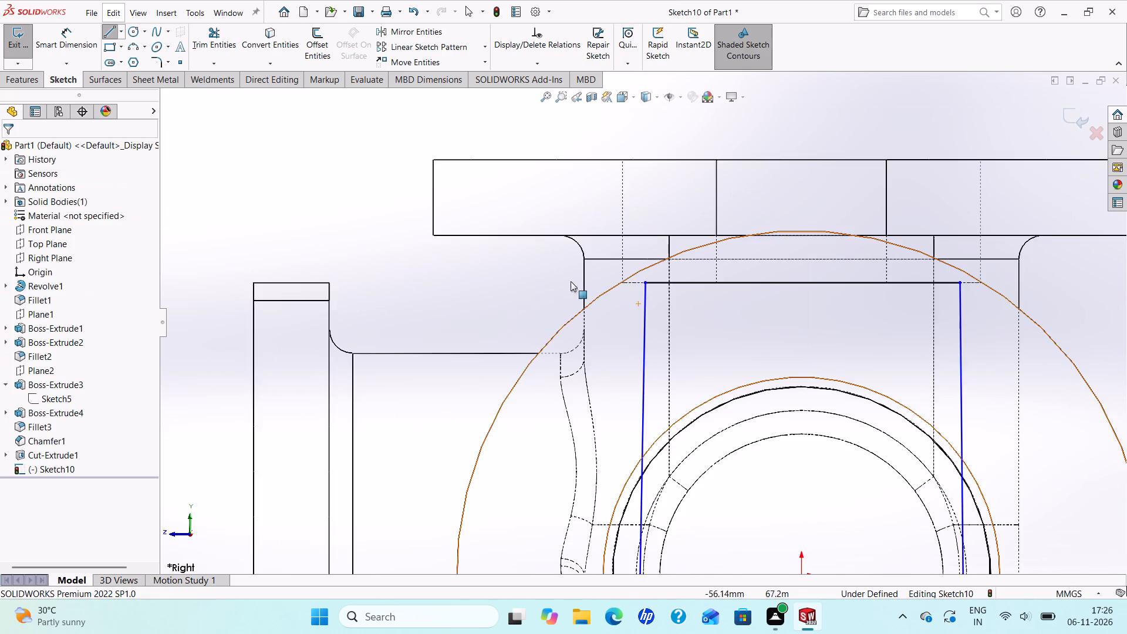
pyautogui.scroll(2, 531, 325)
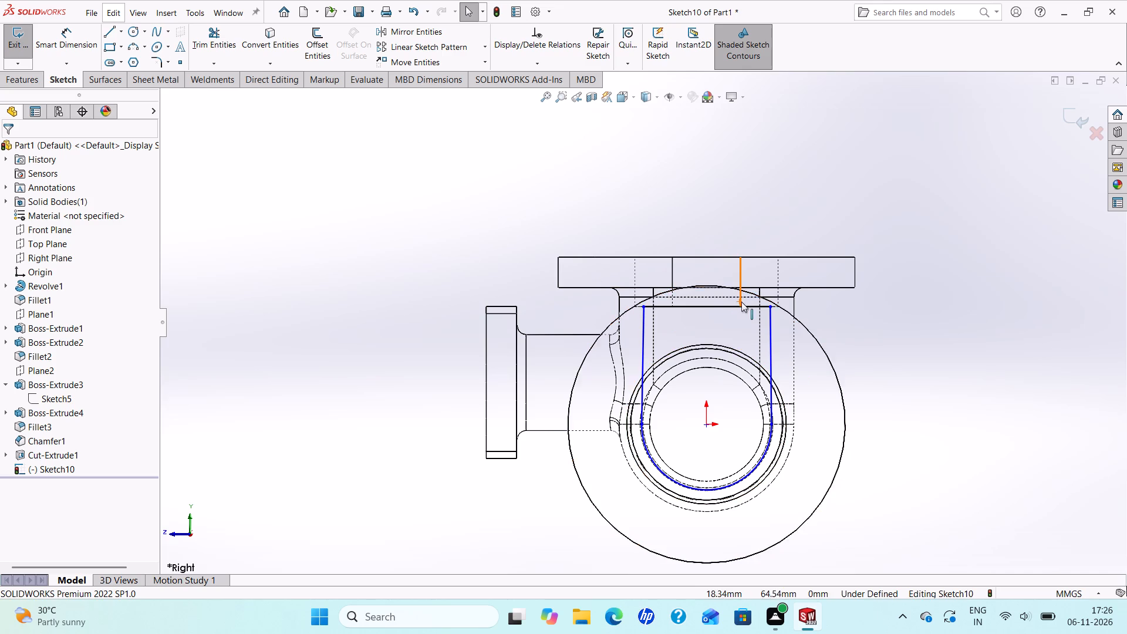
pyautogui.scroll(-6, 699, 430)
pyautogui.scroll(-7, 681, 386)
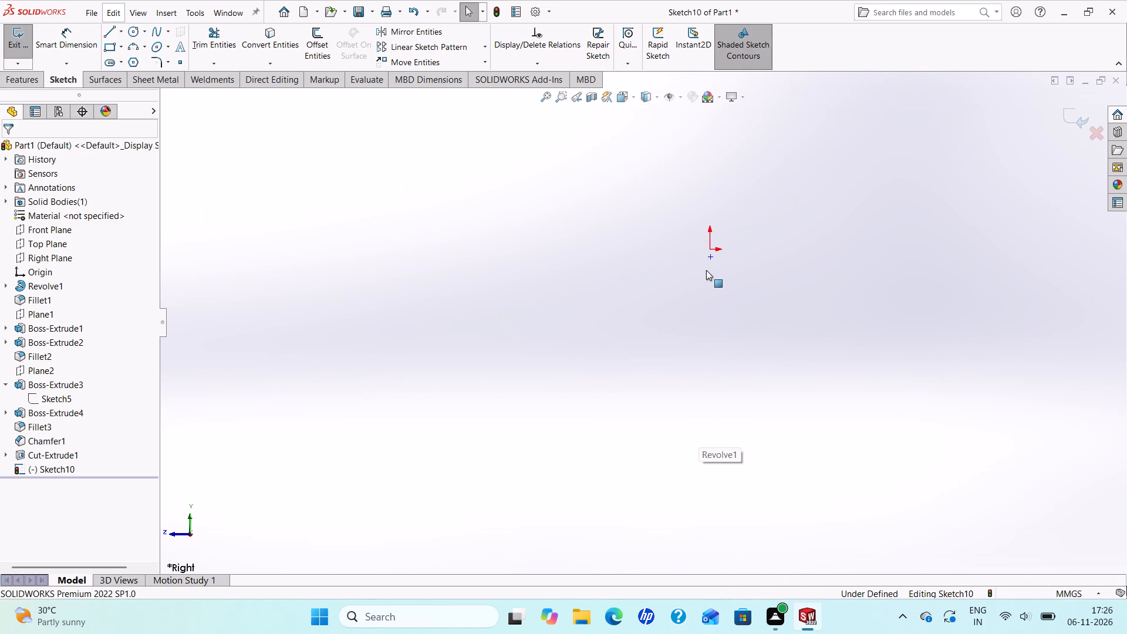
pyautogui.keyDown('ctrl'); pyautogui.click(710, 257); pyautogui.keyUp('ctrl')
pyautogui.keyDown('ctrl'); pyautogui.click(710, 250); pyautogui.keyUp('ctrl')
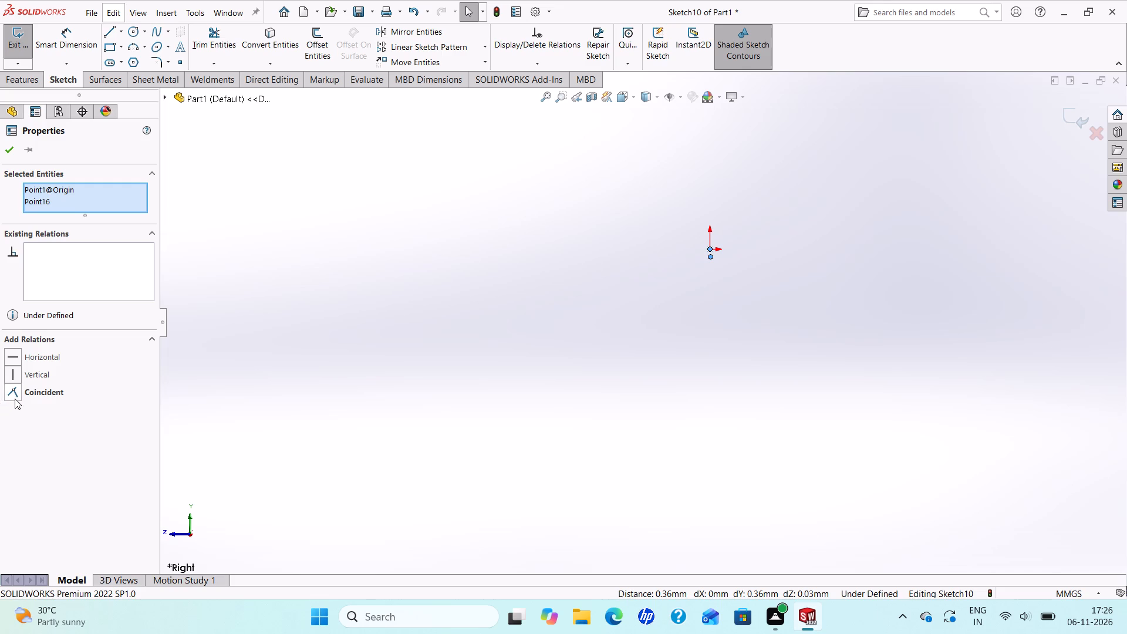
pyautogui.click(15, 399)
pyautogui.click(9, 149)
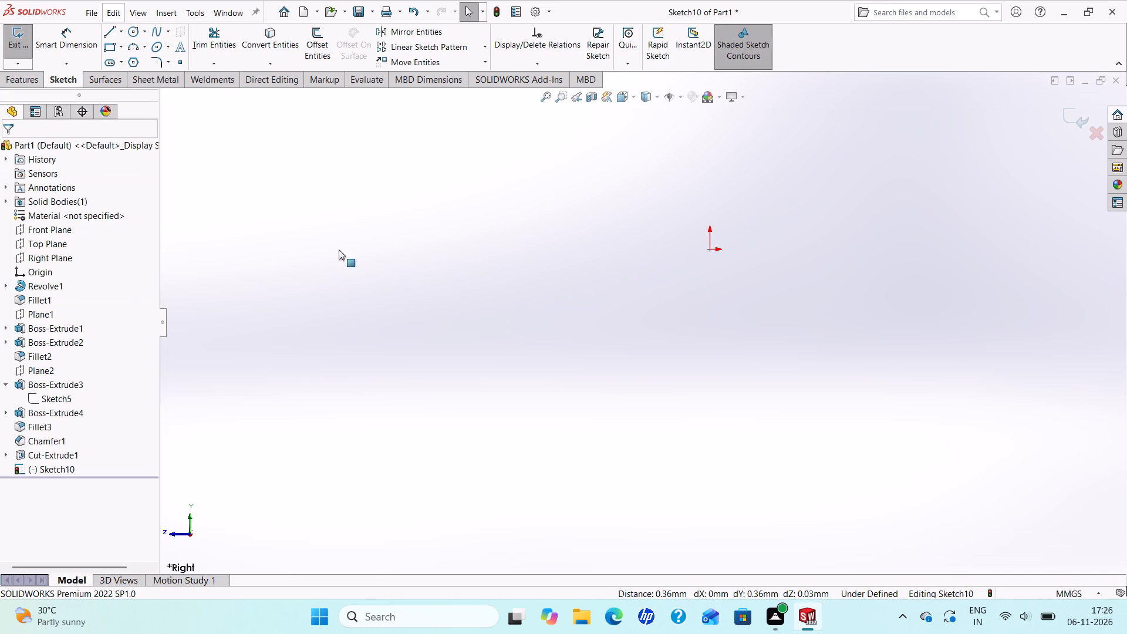
# Add a Vertical relation to each of the two side lines of the U-shaped profile.
pyautogui.scroll(5, 595, 346)
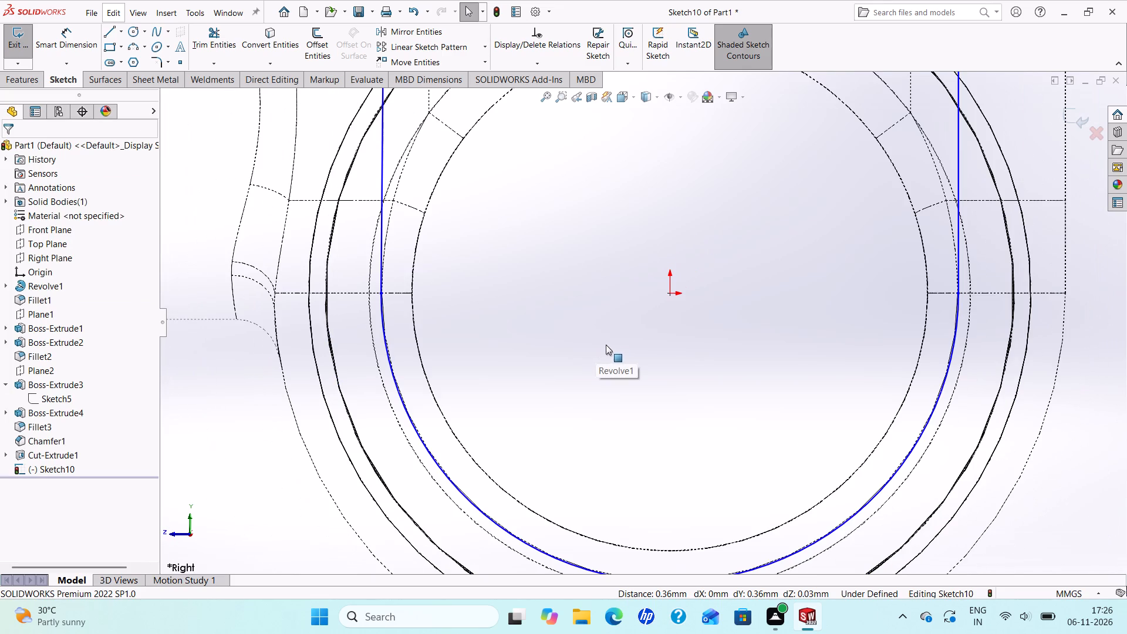
pyautogui.scroll(9, 596, 300)
pyautogui.scroll(-4, 614, 270)
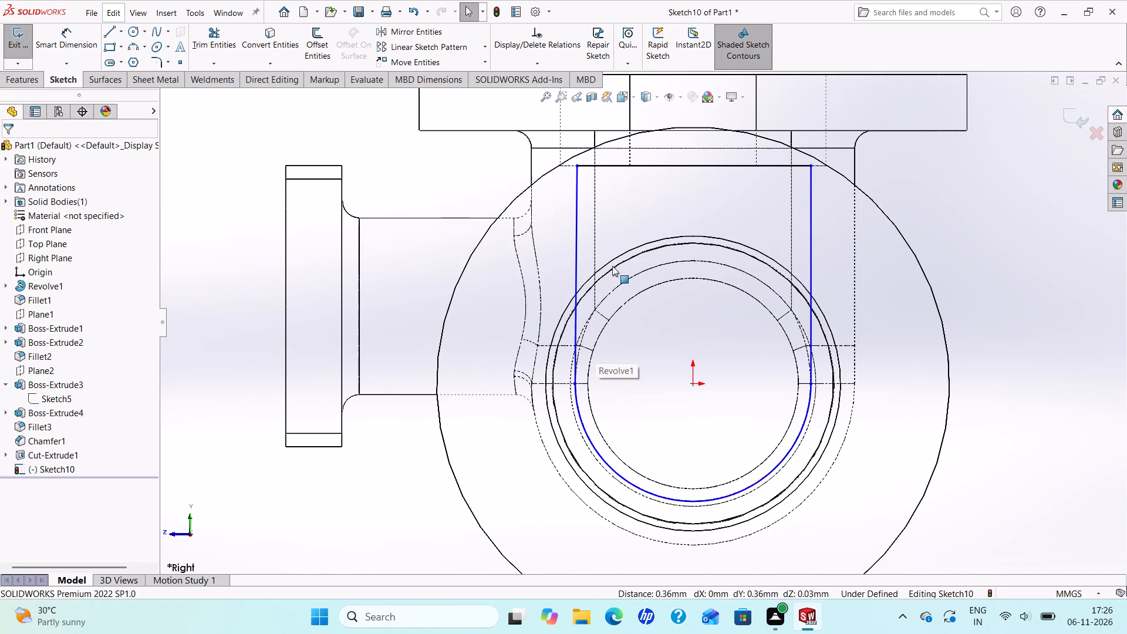
pyautogui.keyDown('ctrl'); pyautogui.click(576, 260); pyautogui.keyUp('ctrl')
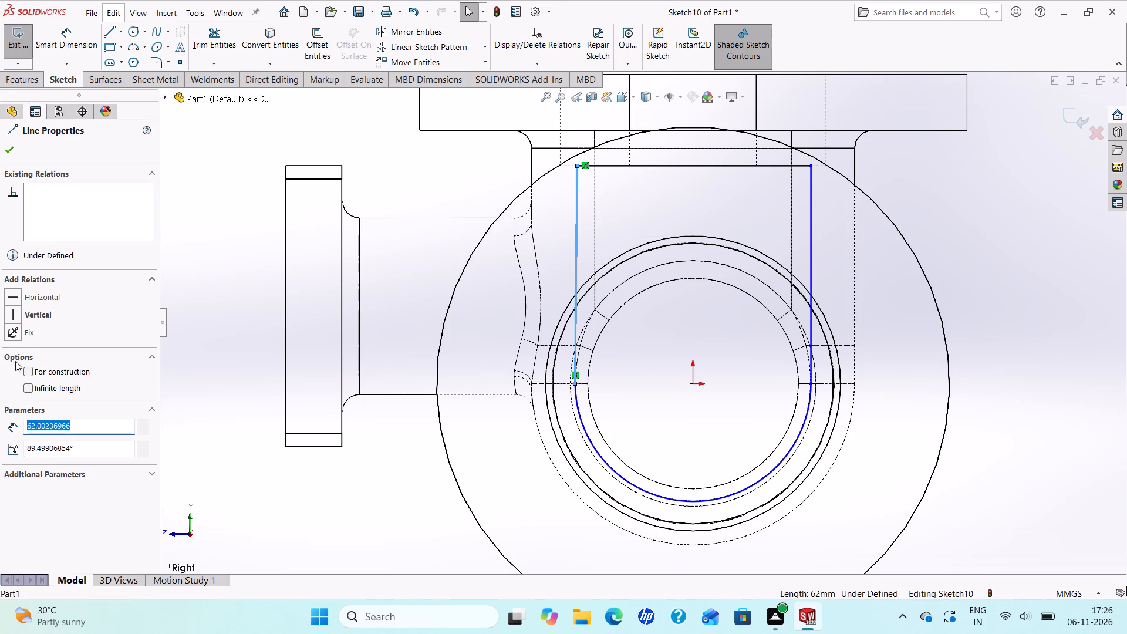
pyautogui.click(11, 315)
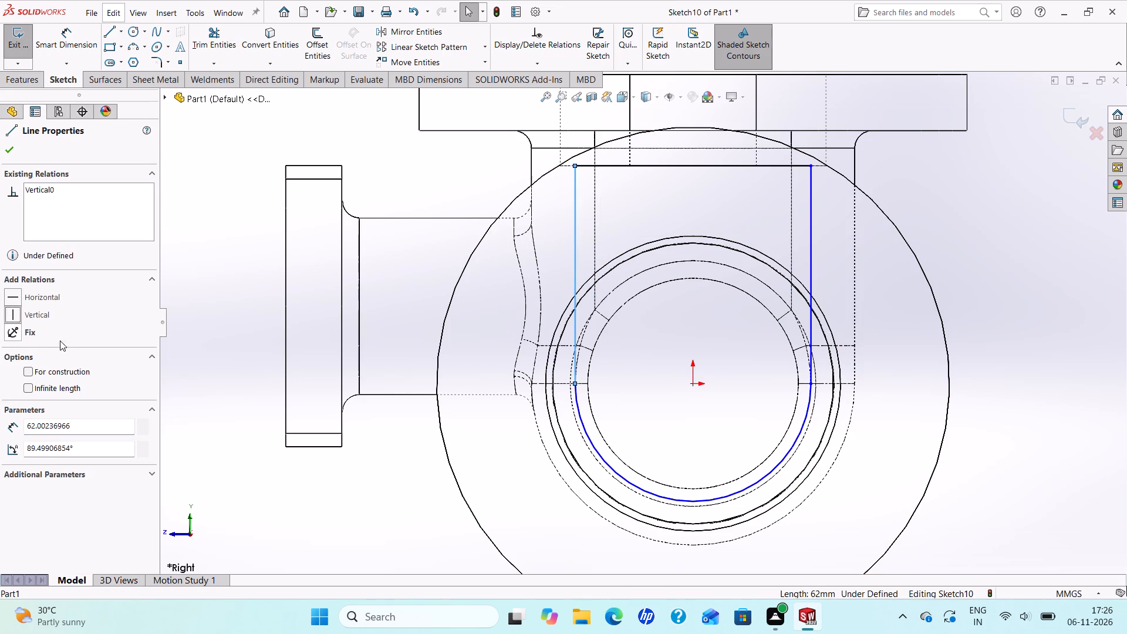
pyautogui.click(11, 146)
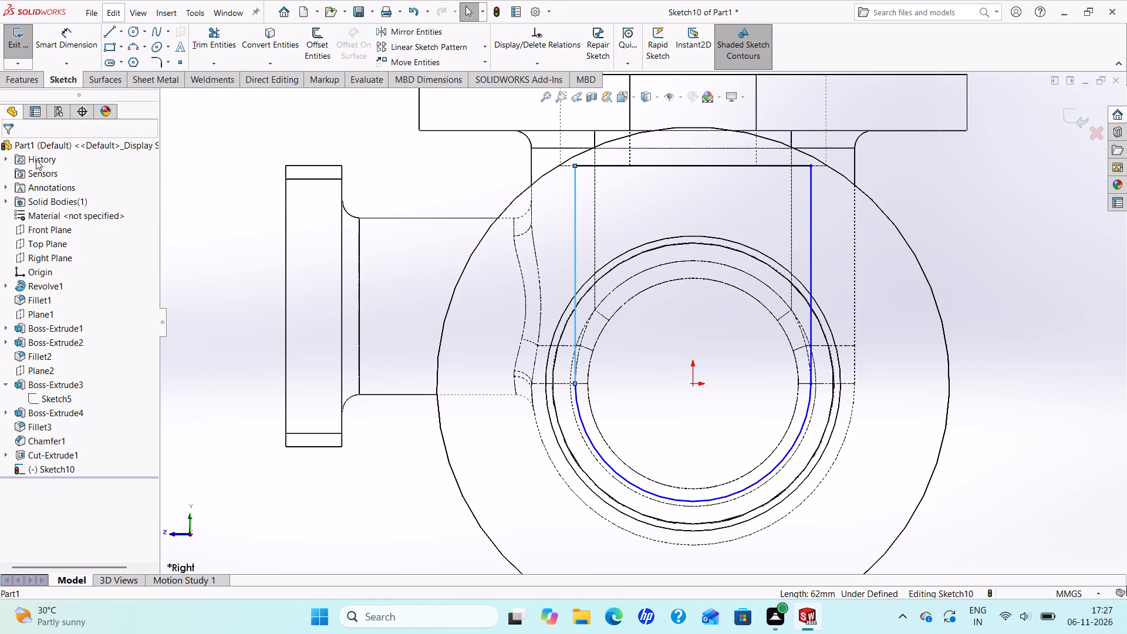
pyautogui.keyDown('ctrl'); pyautogui.click(814, 258); pyautogui.keyUp('ctrl')
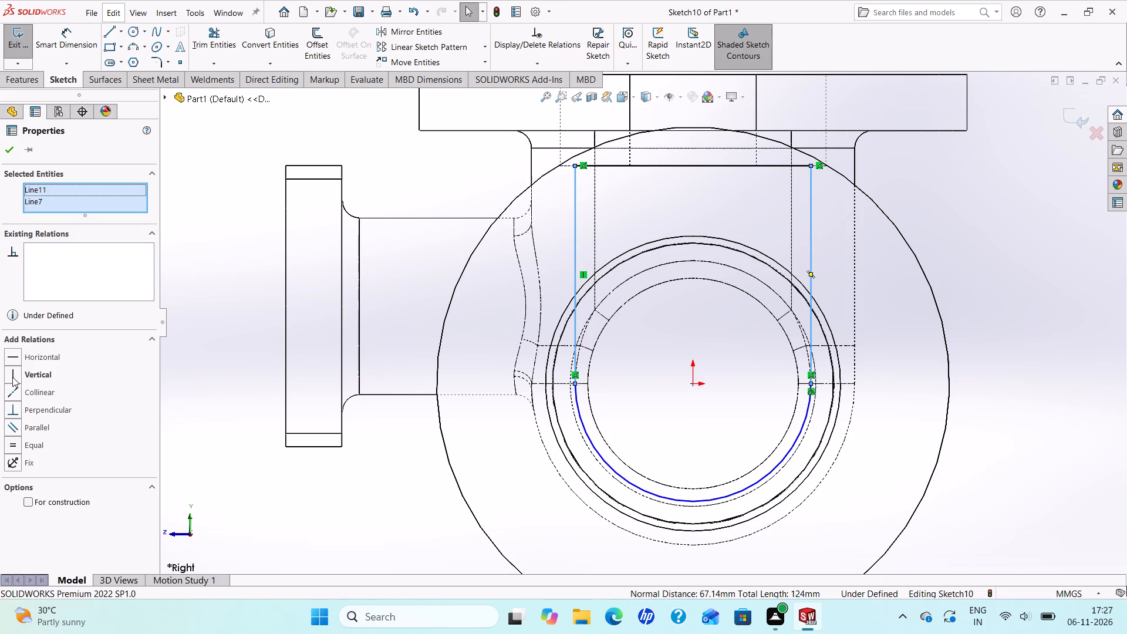
pyautogui.click(12, 377)
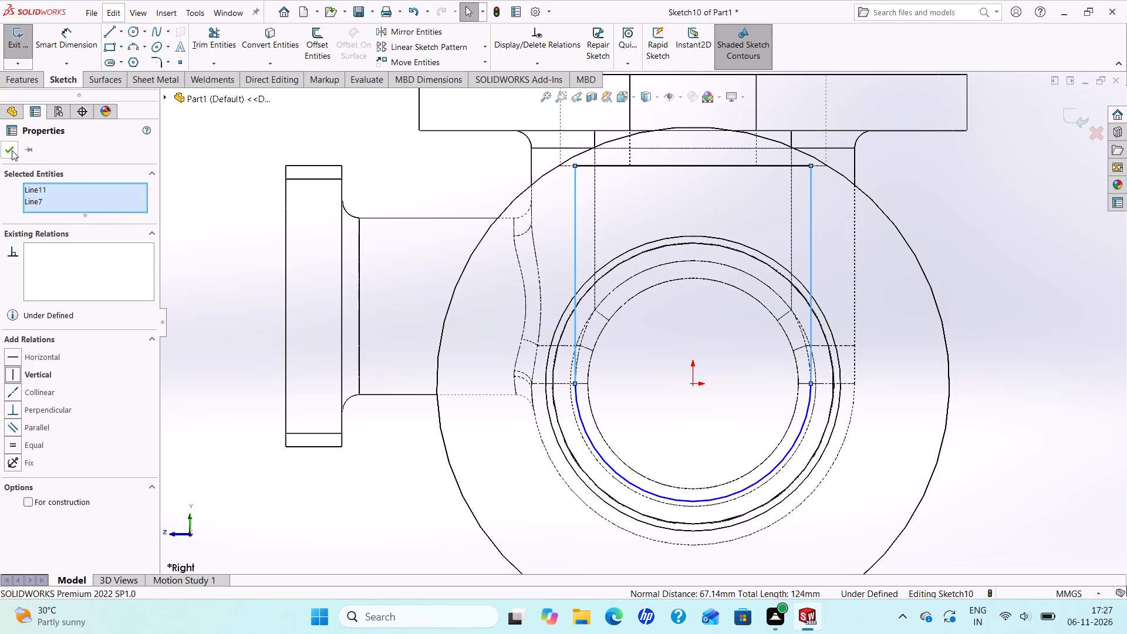
pyautogui.click(12, 150)
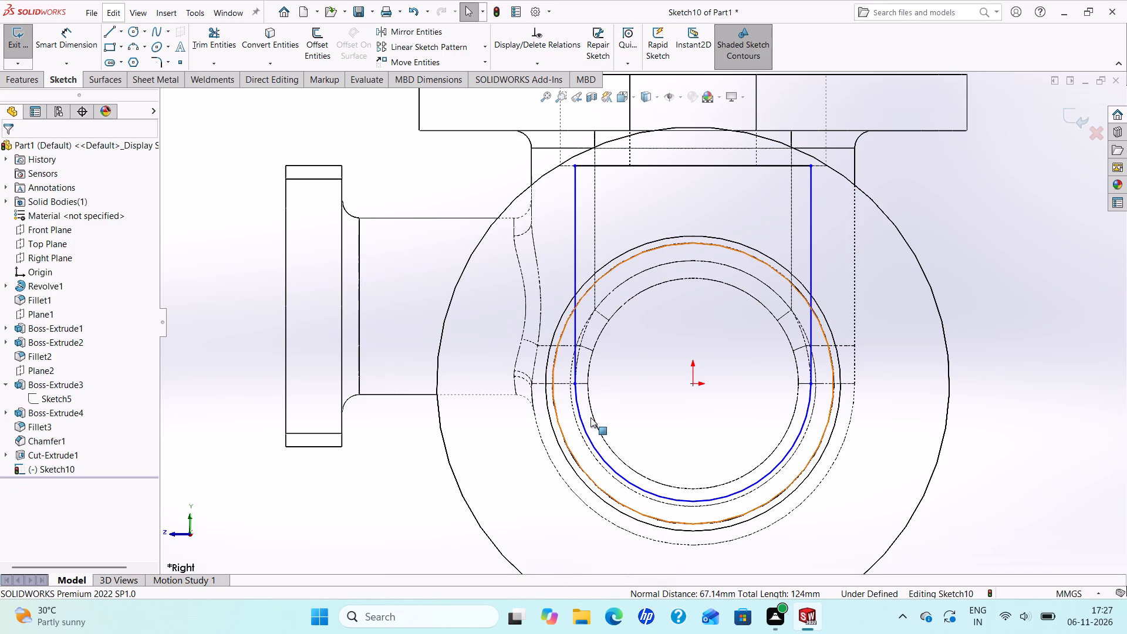
# Apply Tangent relations between the lower arc and both vertical side lines of the profile.
pyautogui.keyDown('ctrl'); pyautogui.click(578, 400); pyautogui.keyUp('ctrl')
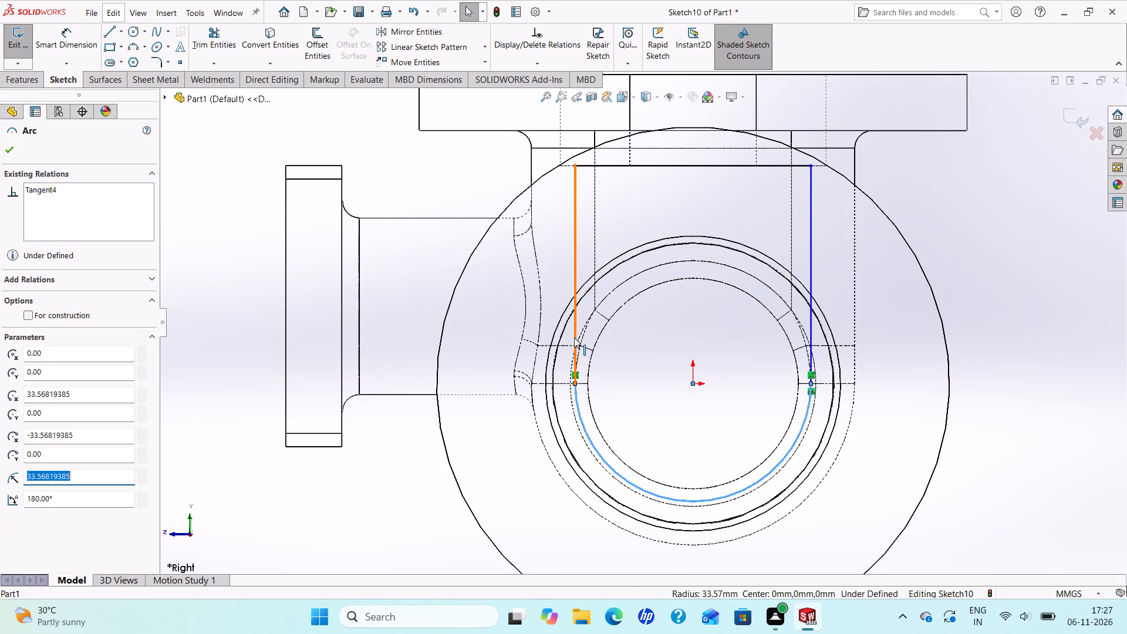
pyautogui.keyDown('ctrl'); pyautogui.click(574, 338); pyautogui.keyUp('ctrl')
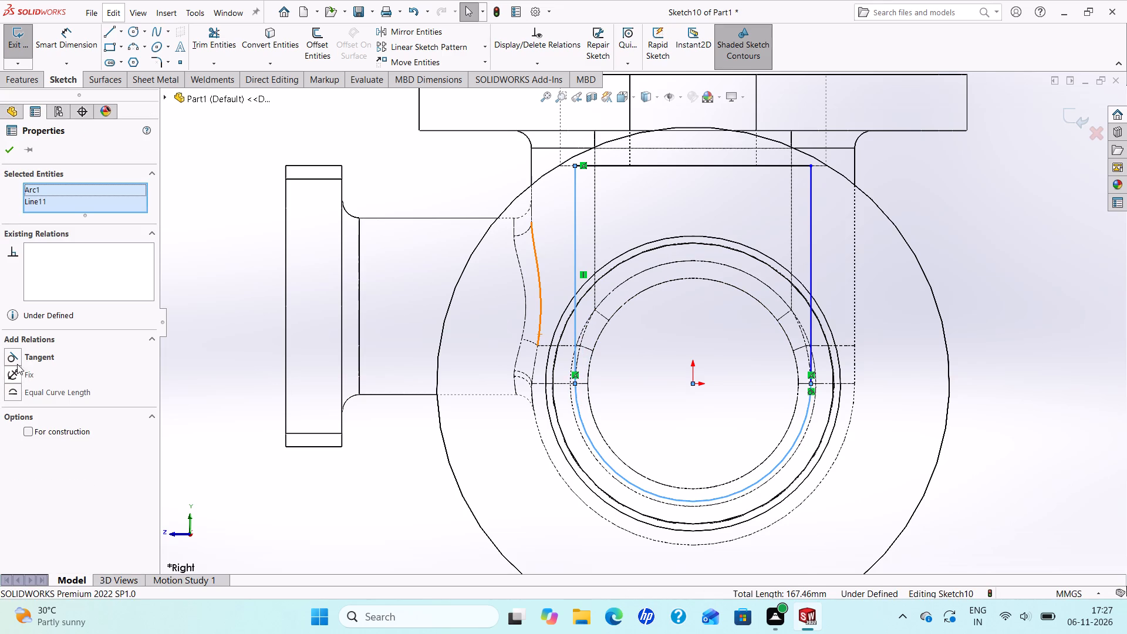
pyautogui.click(10, 356)
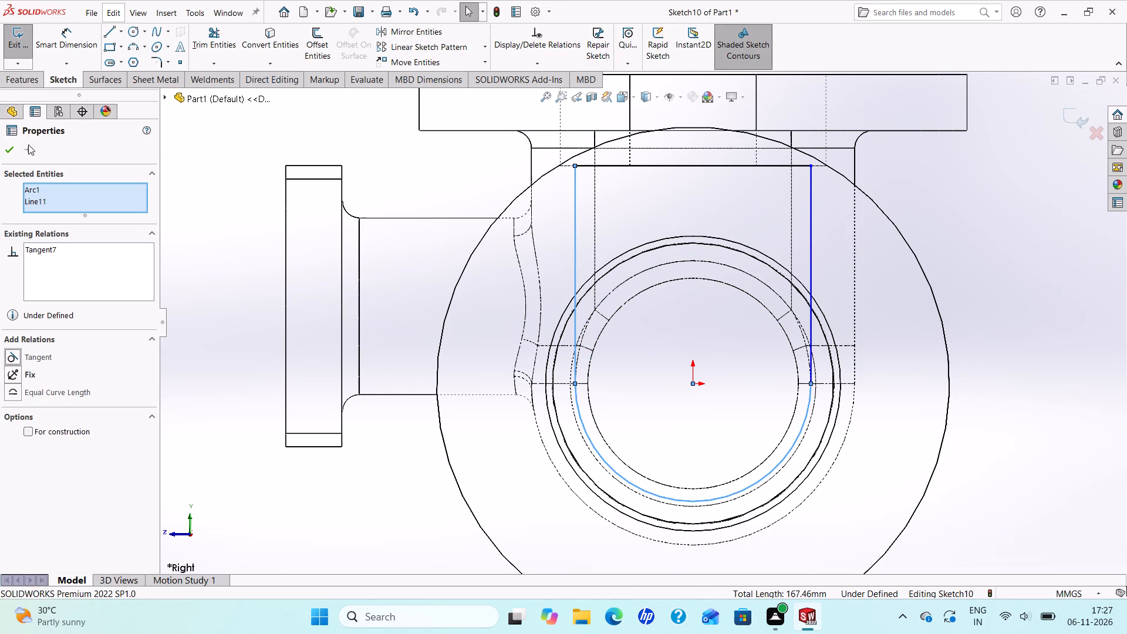
pyautogui.click(5, 144)
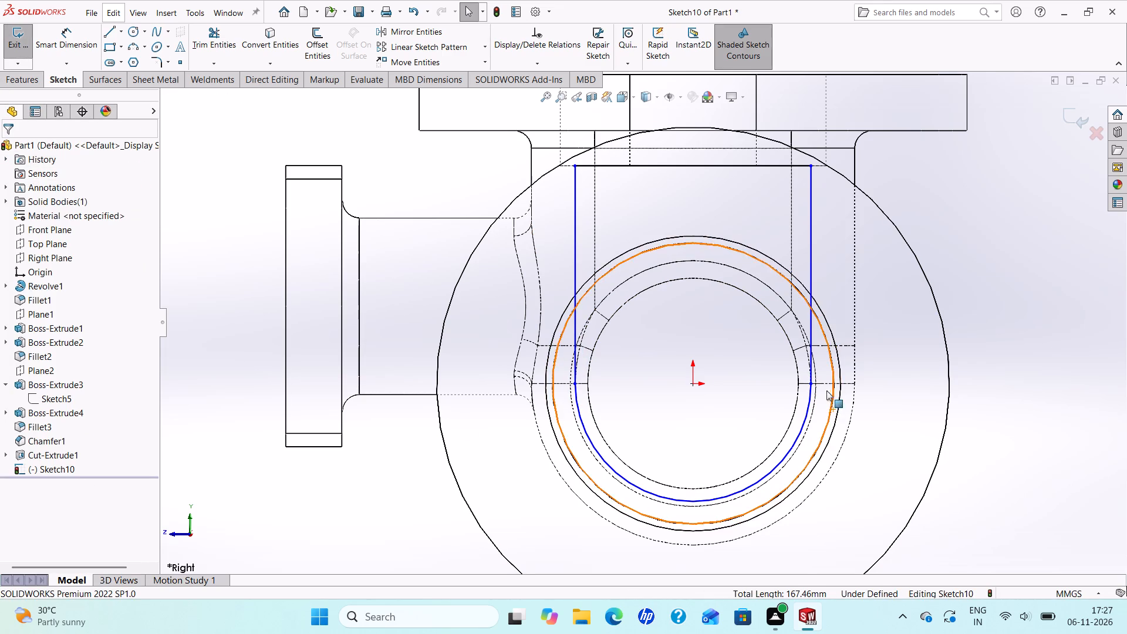
pyautogui.keyDown('ctrl'); pyautogui.click(812, 322); pyautogui.keyUp('ctrl')
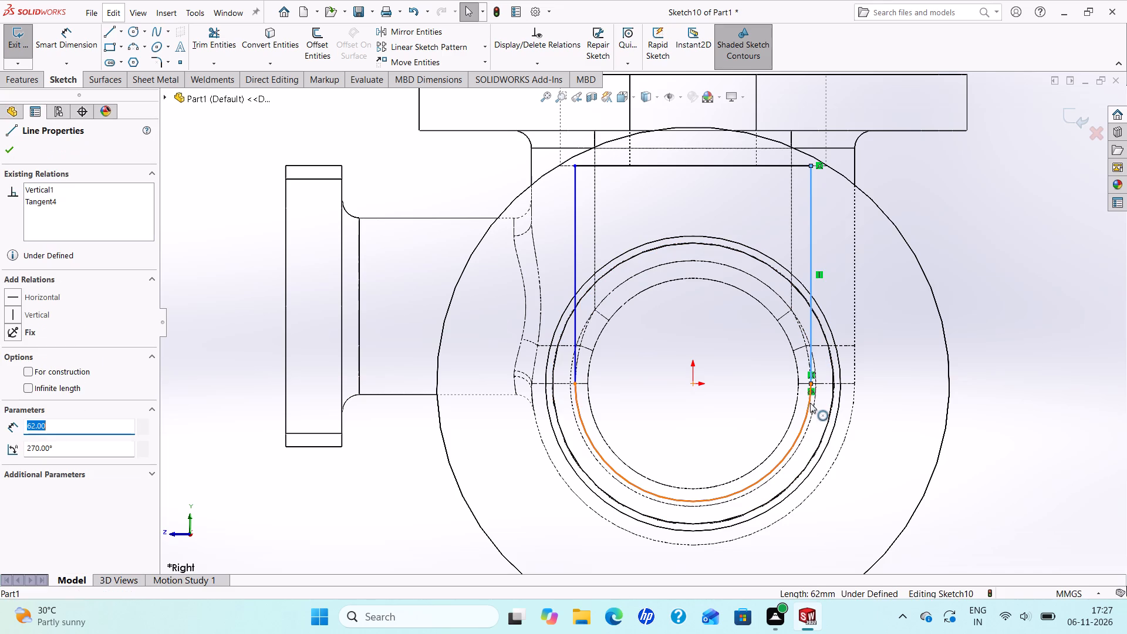
pyautogui.keyDown('ctrl'); pyautogui.click(809, 402); pyautogui.keyUp('ctrl')
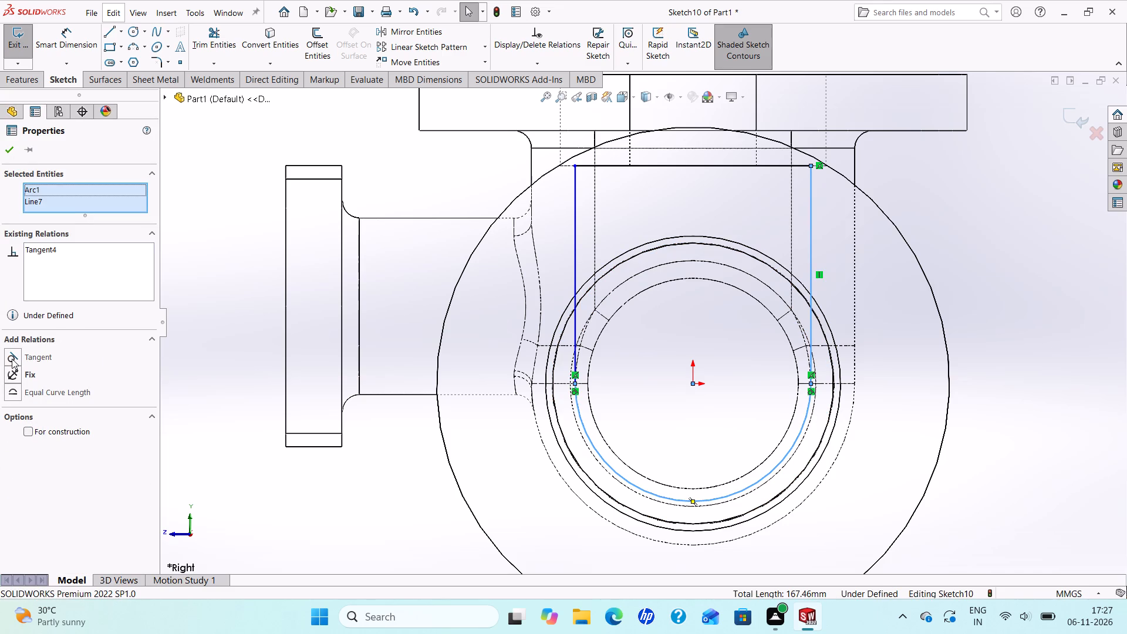
pyautogui.click(12, 359)
pyautogui.click(3, 147)
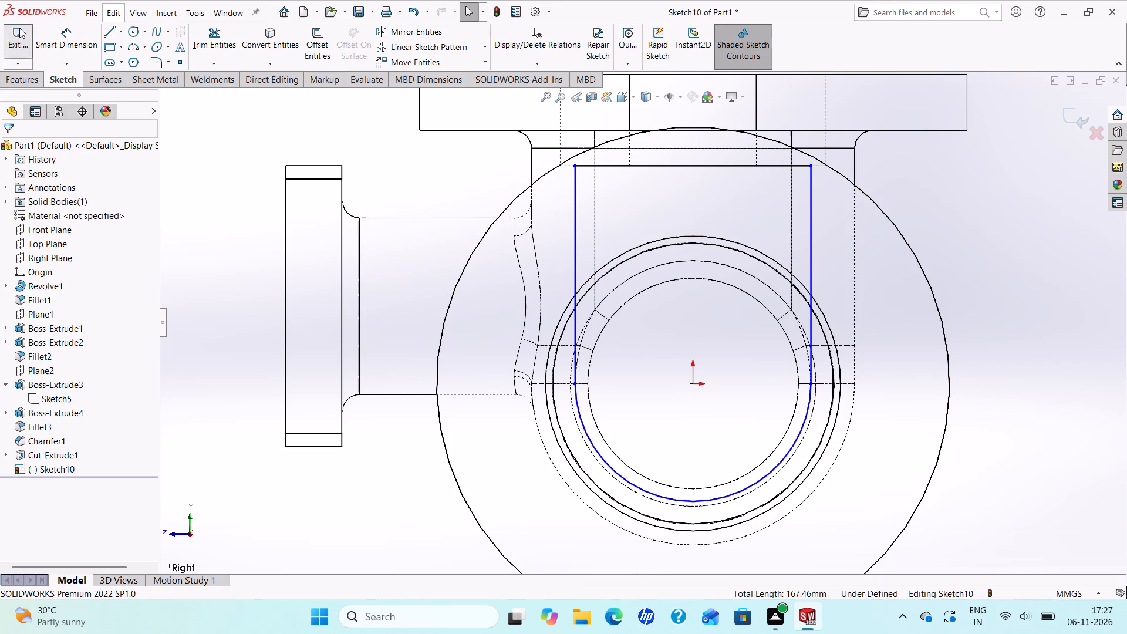
# Dimension the distance between the profile's two vertical side lines as 72 mm.
pyautogui.click(69, 39)
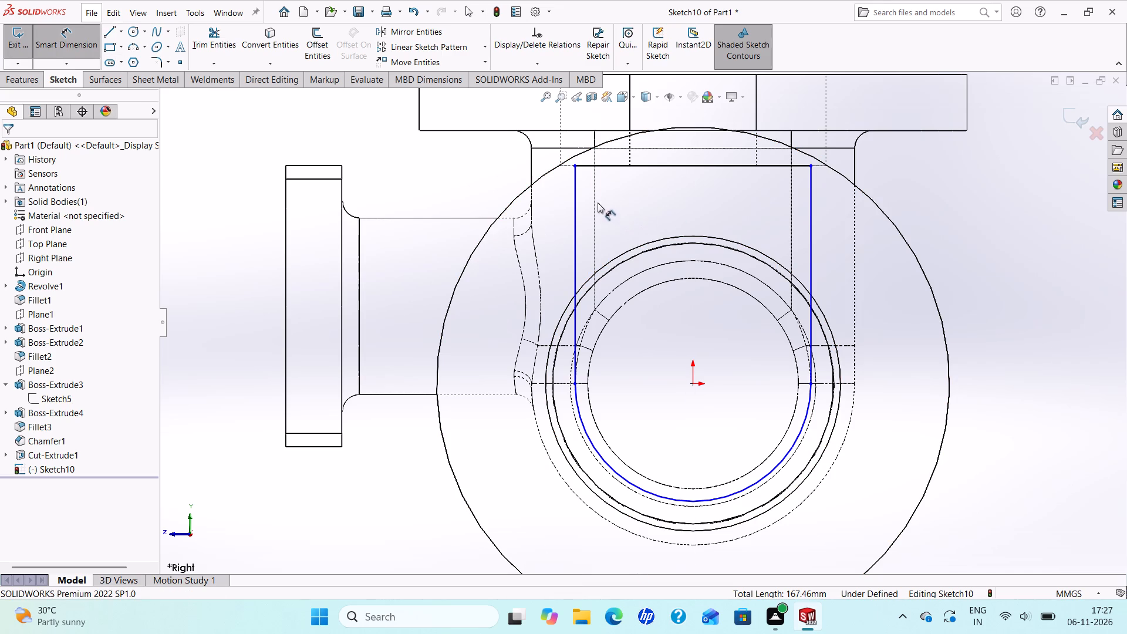
pyautogui.click(576, 193)
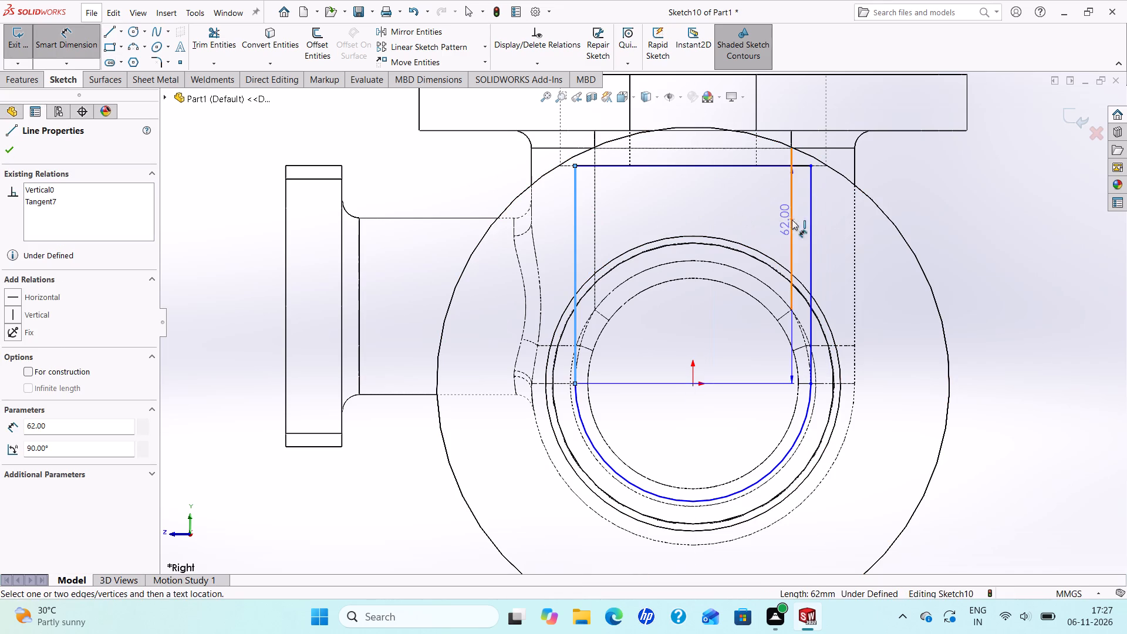
pyautogui.click(811, 224)
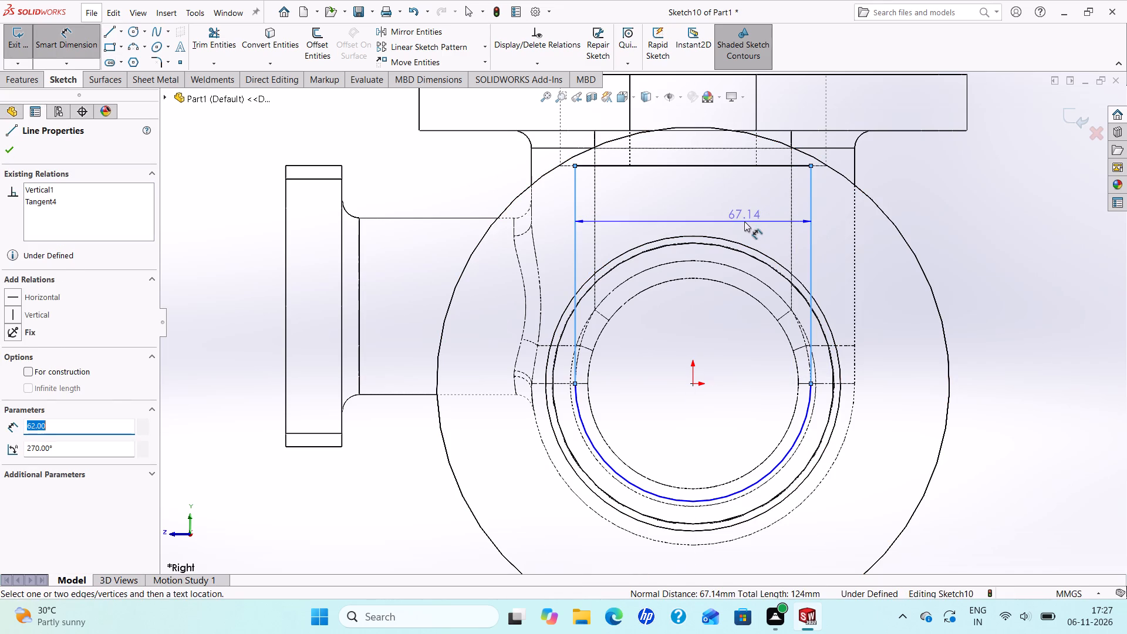
pyautogui.click(739, 221)
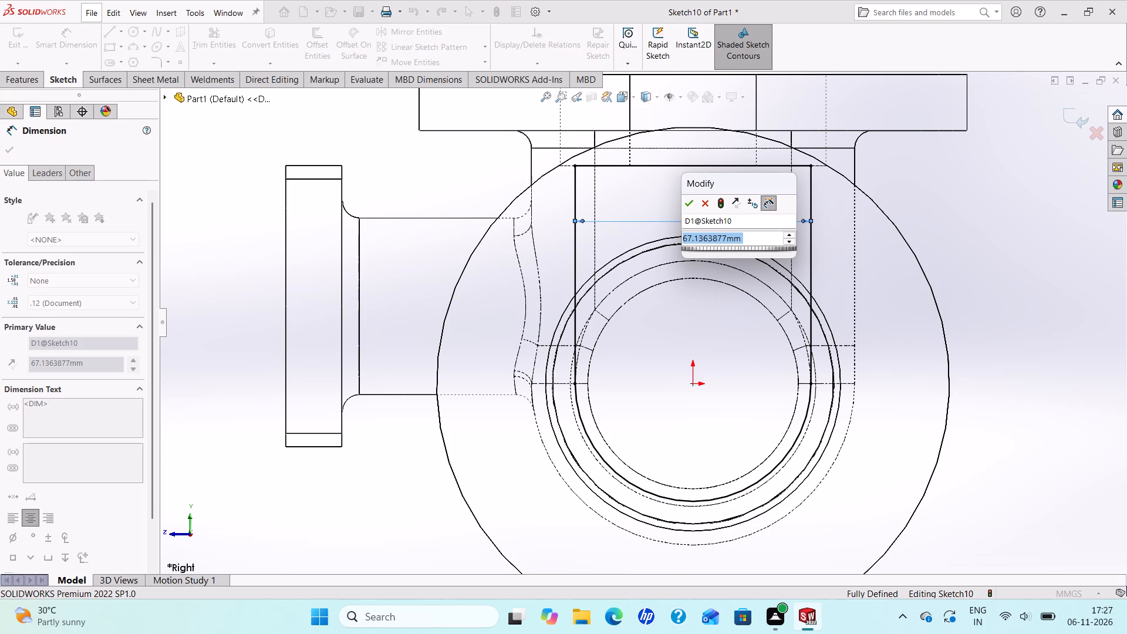
pyautogui.write('72')
pyautogui.press('Return')
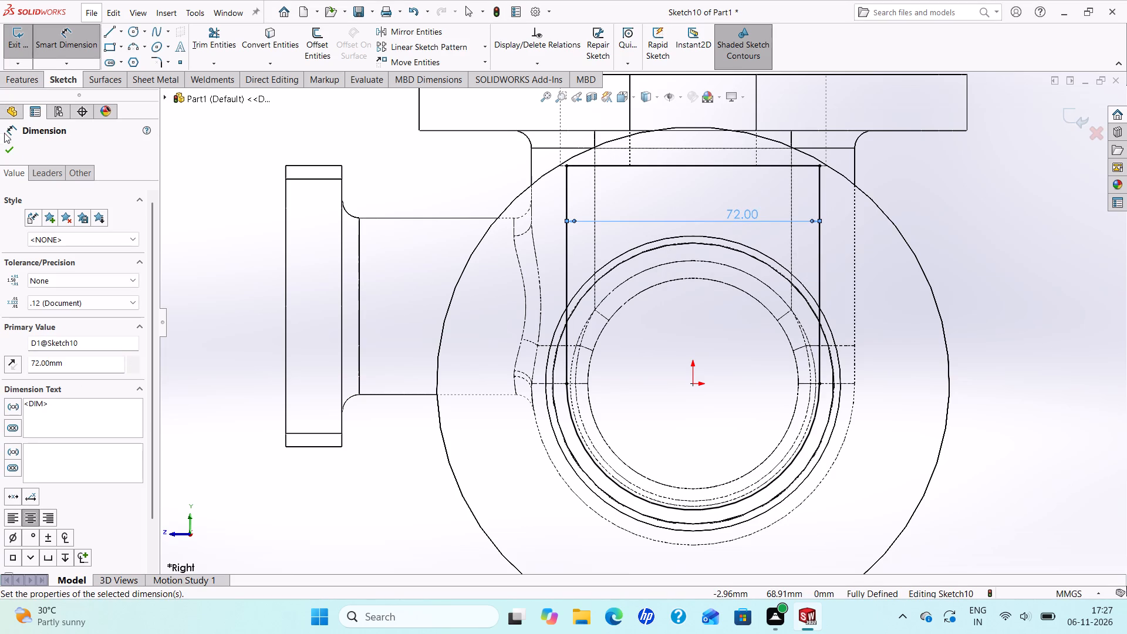
pyautogui.click(8, 148)
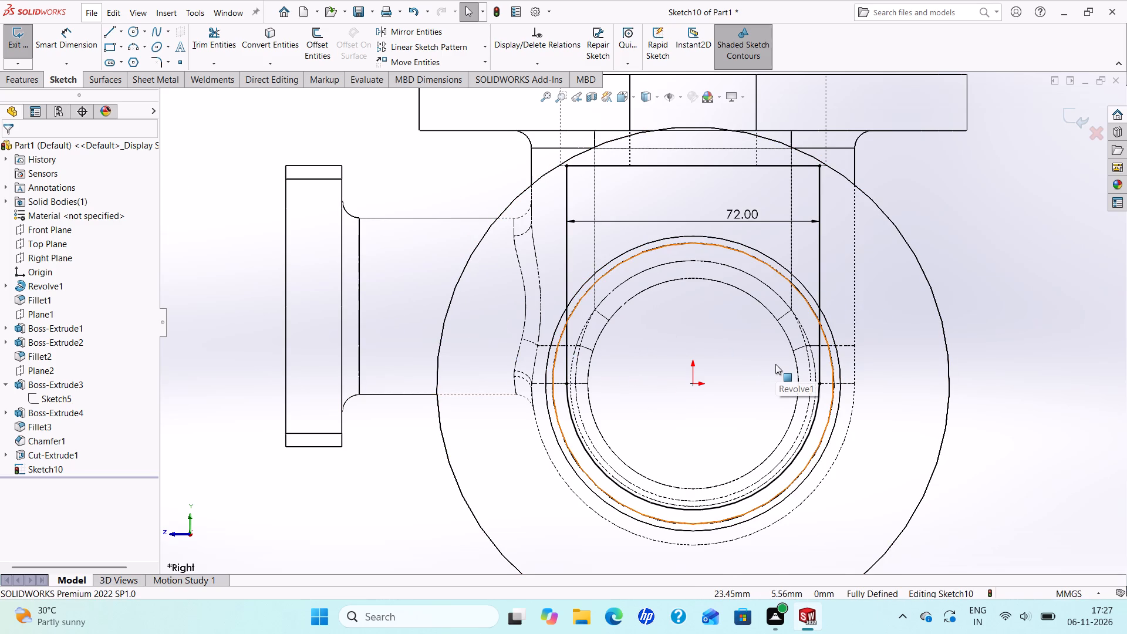
# Switch the model's display style to Shaded With Edges.
pyautogui.click(657, 98)
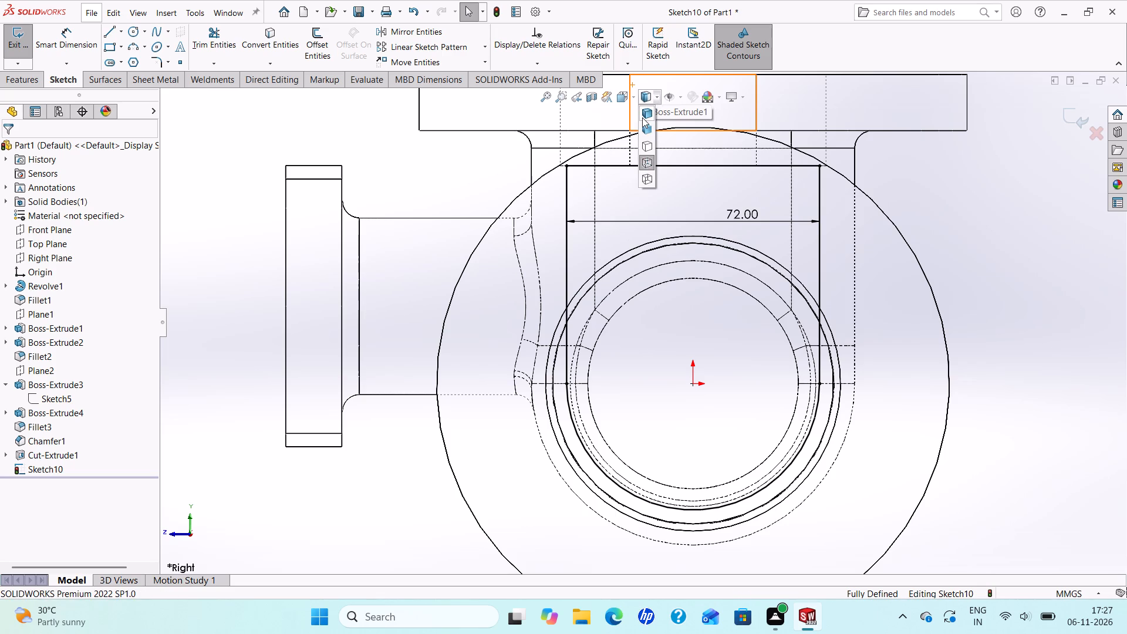
pyautogui.click(642, 117)
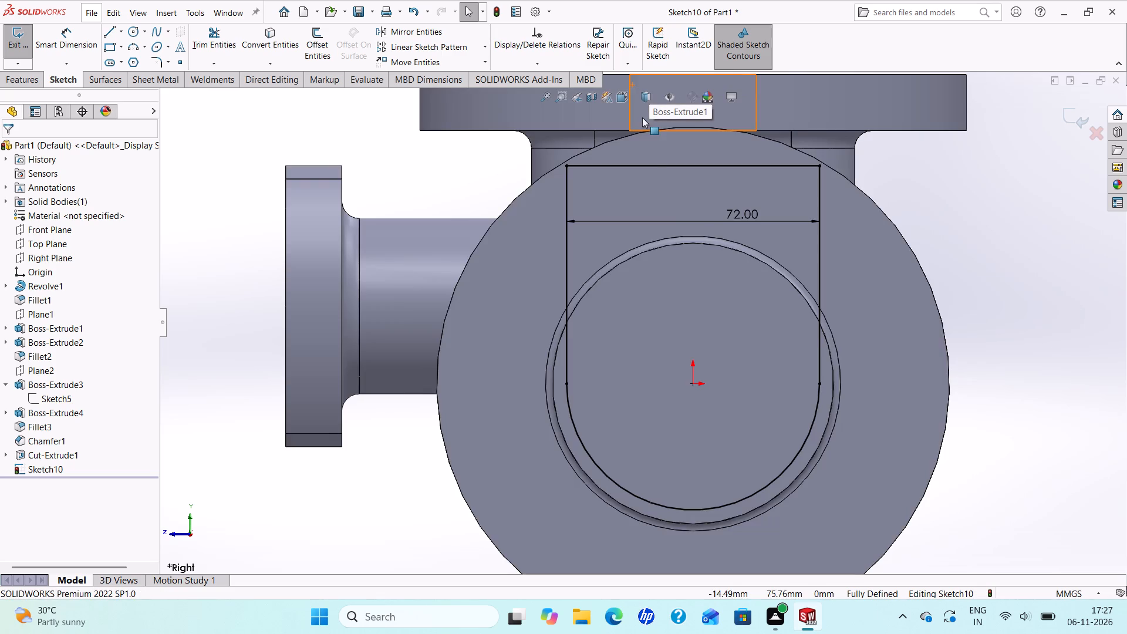
# Cut-extrude the 72 mm wide U-shaped profile Mid Plane to a total depth of 52 mm.
pyautogui.scroll(3, 655, 254)
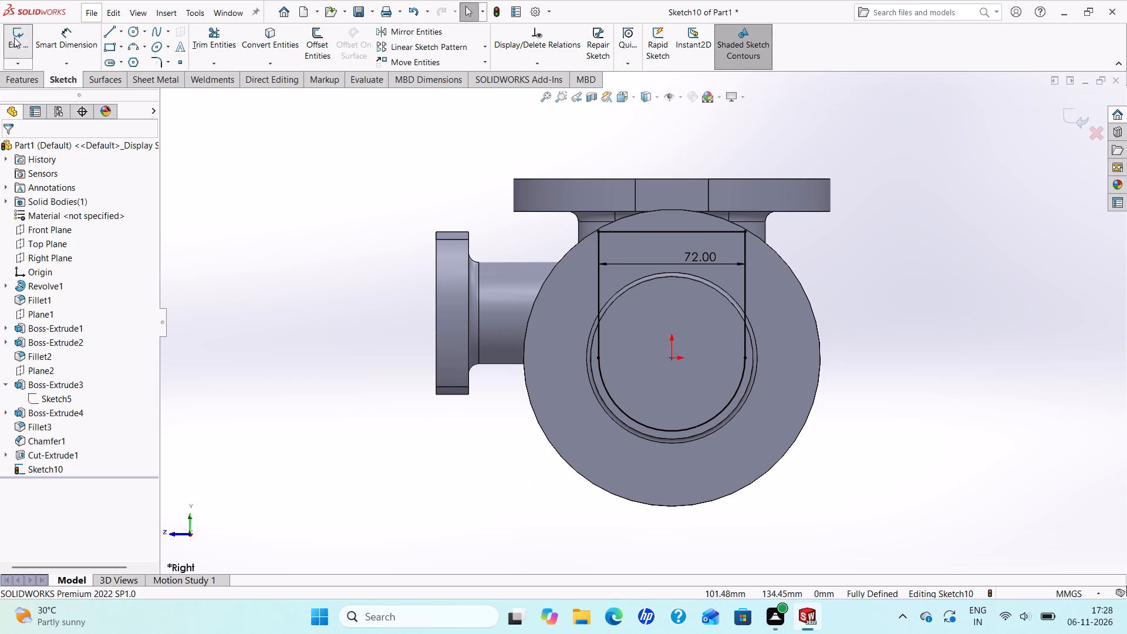
pyautogui.click(16, 76)
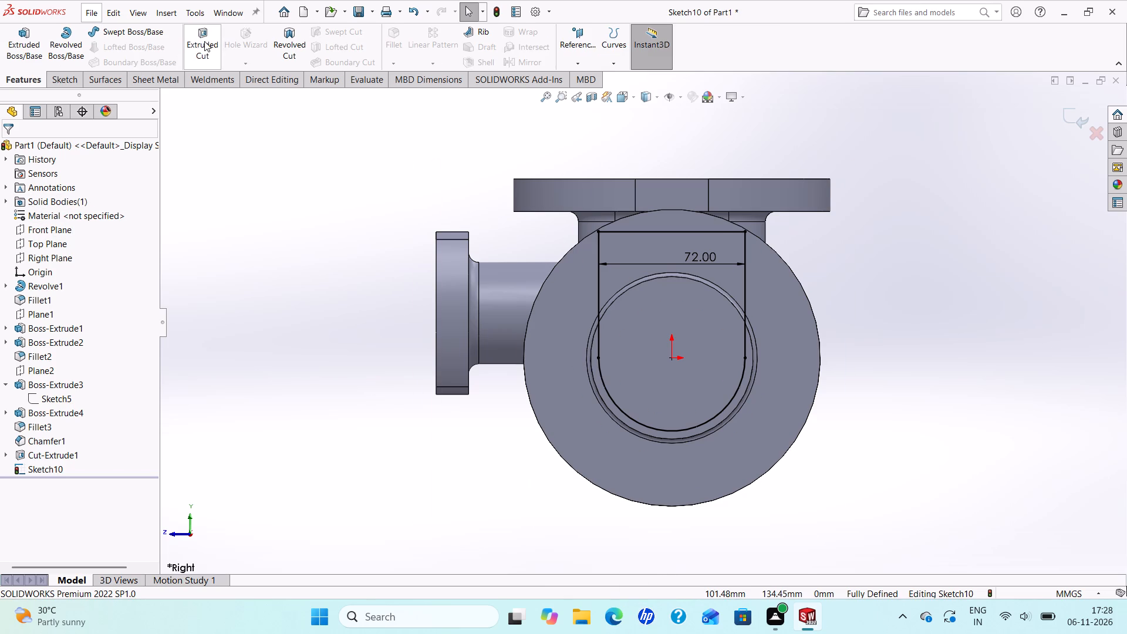
pyautogui.click(204, 41)
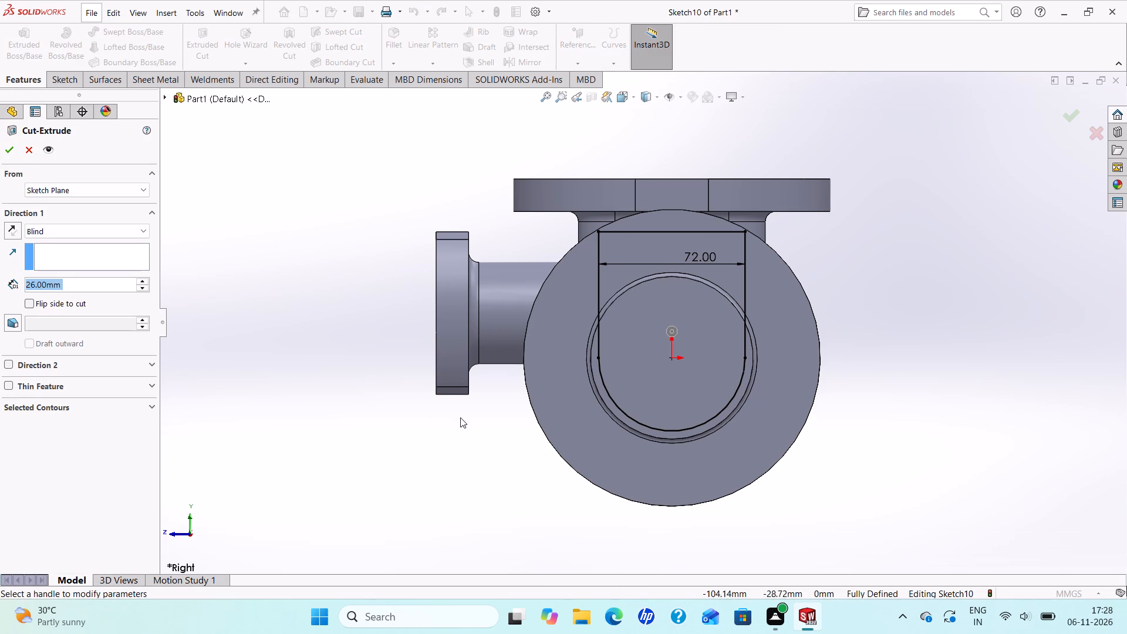
pyautogui.moveTo(450, 417); pyautogui.dragTo(340, 437, button='middle')
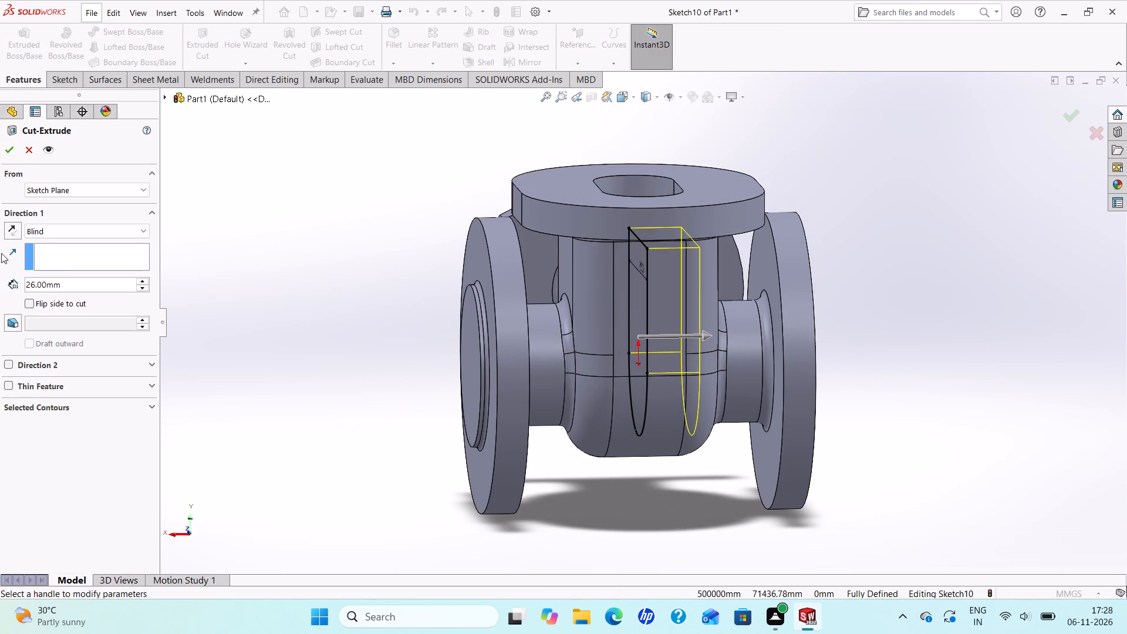
pyautogui.click(145, 227)
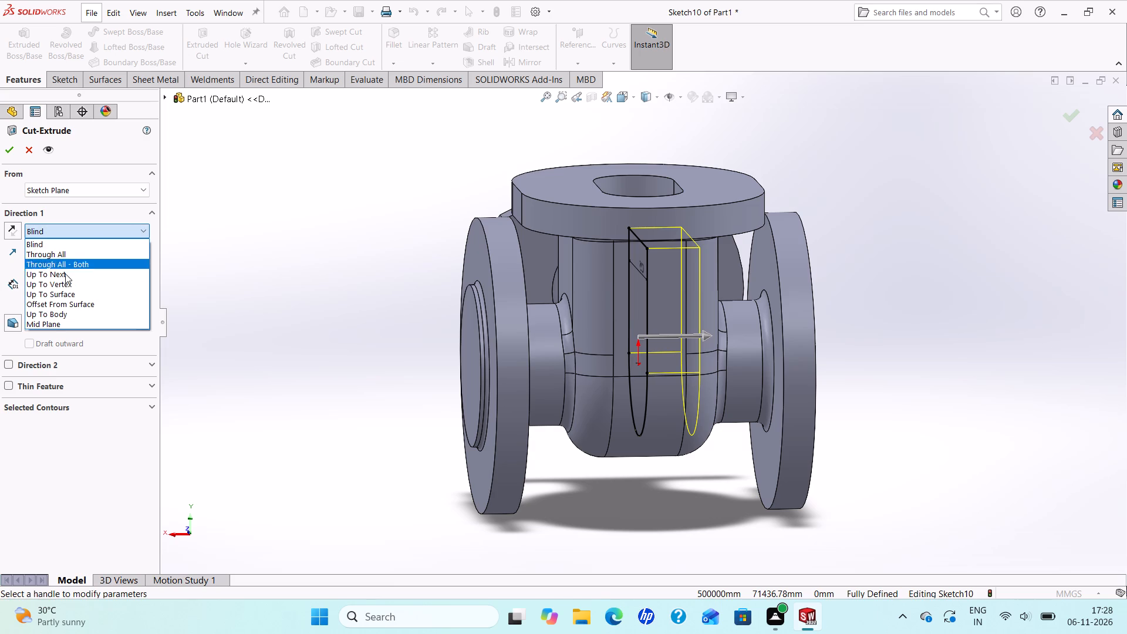
pyautogui.click(54, 323)
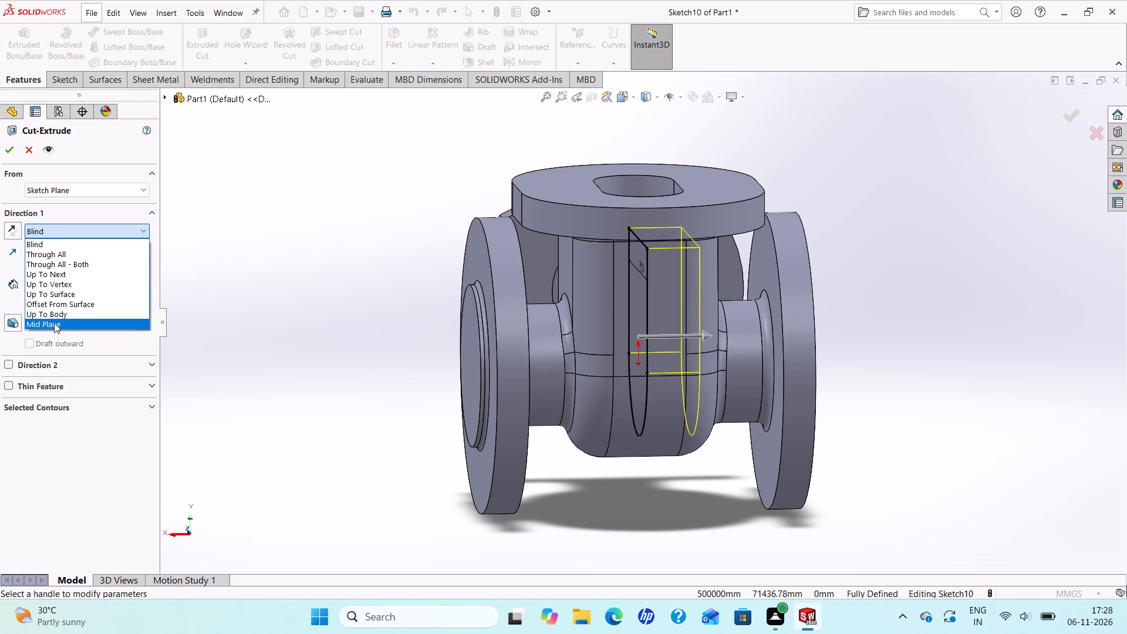
pyautogui.write('52')
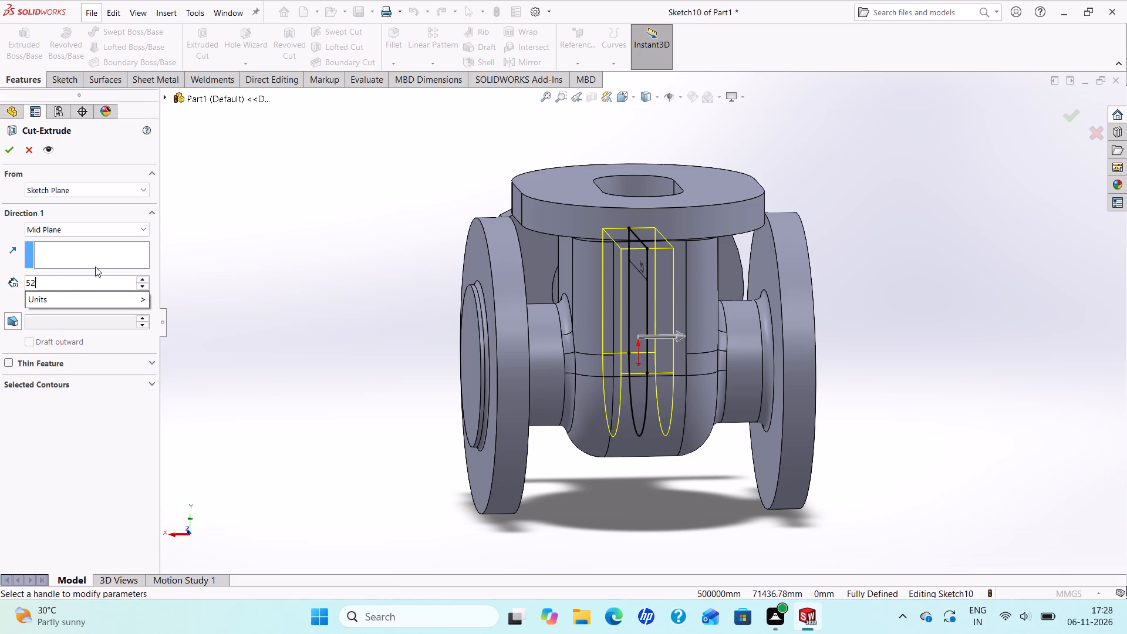
pyautogui.press('Return')
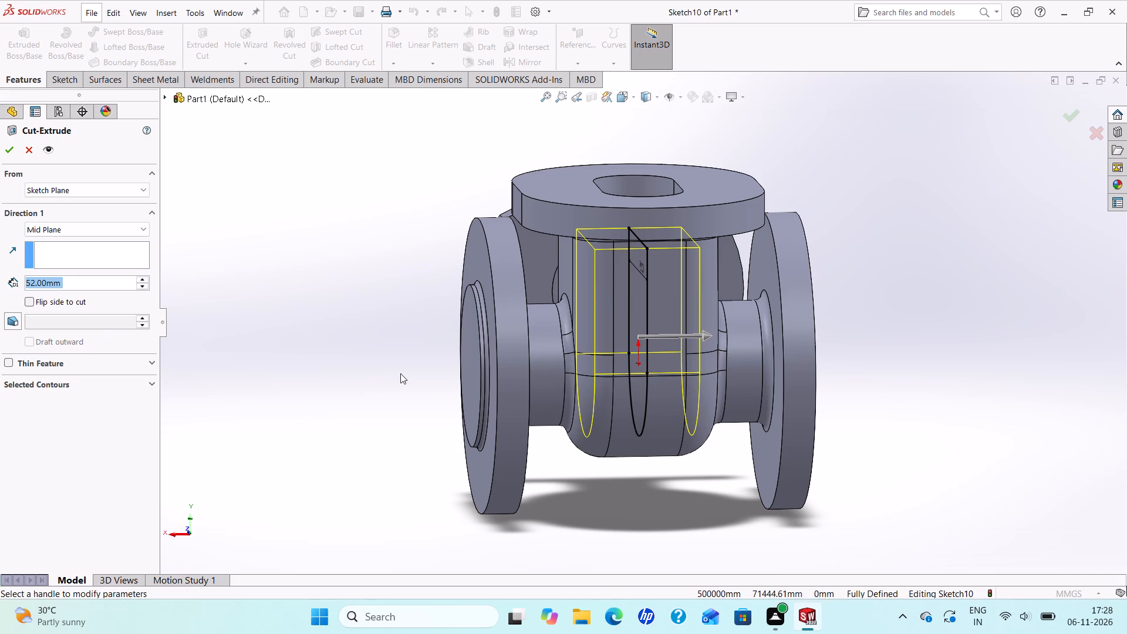
pyautogui.click(16, 248)
pyautogui.click(6, 150)
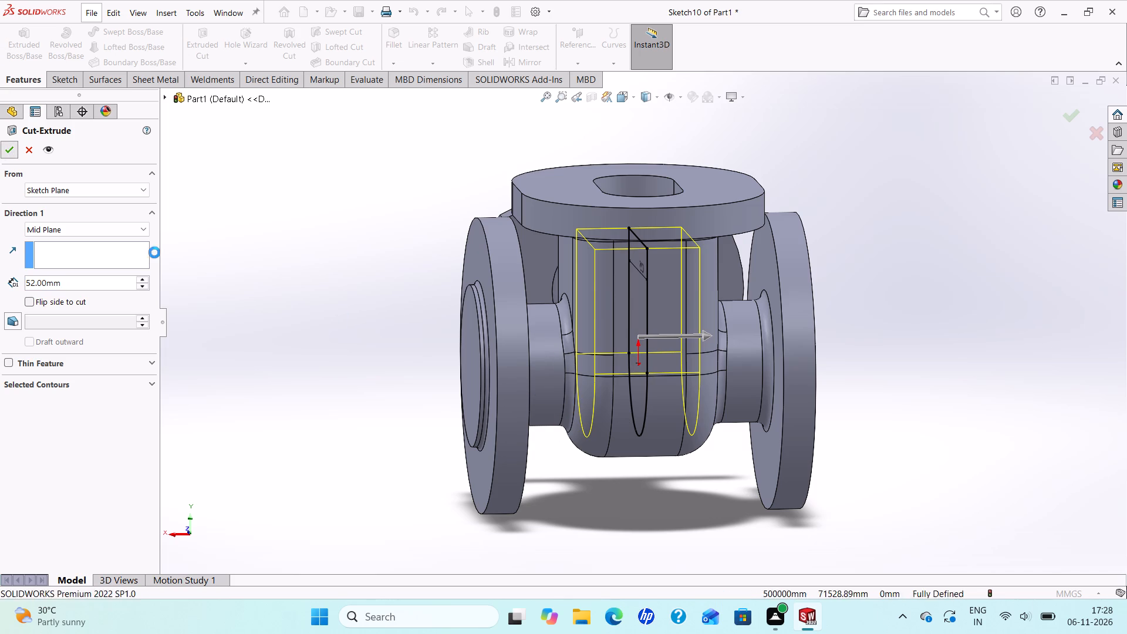
pyautogui.press('Escape')
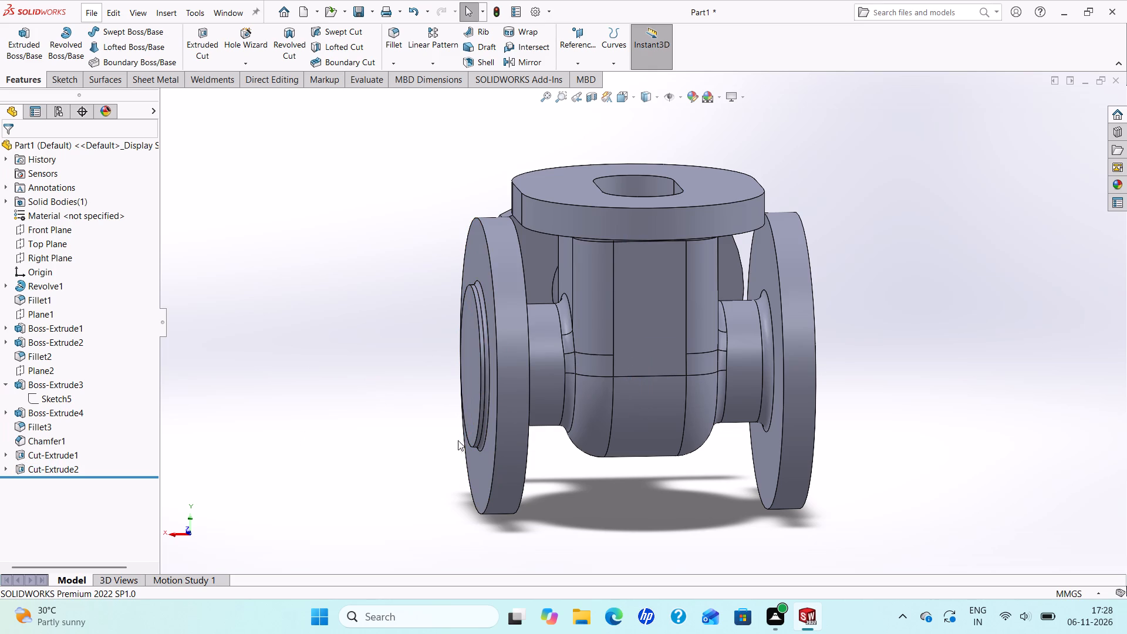
# Examine the internal cavity from several angles using a temporary section view along the Front Plane.
pyautogui.moveTo(381, 374); pyautogui.dragTo(419, 489, button='middle')
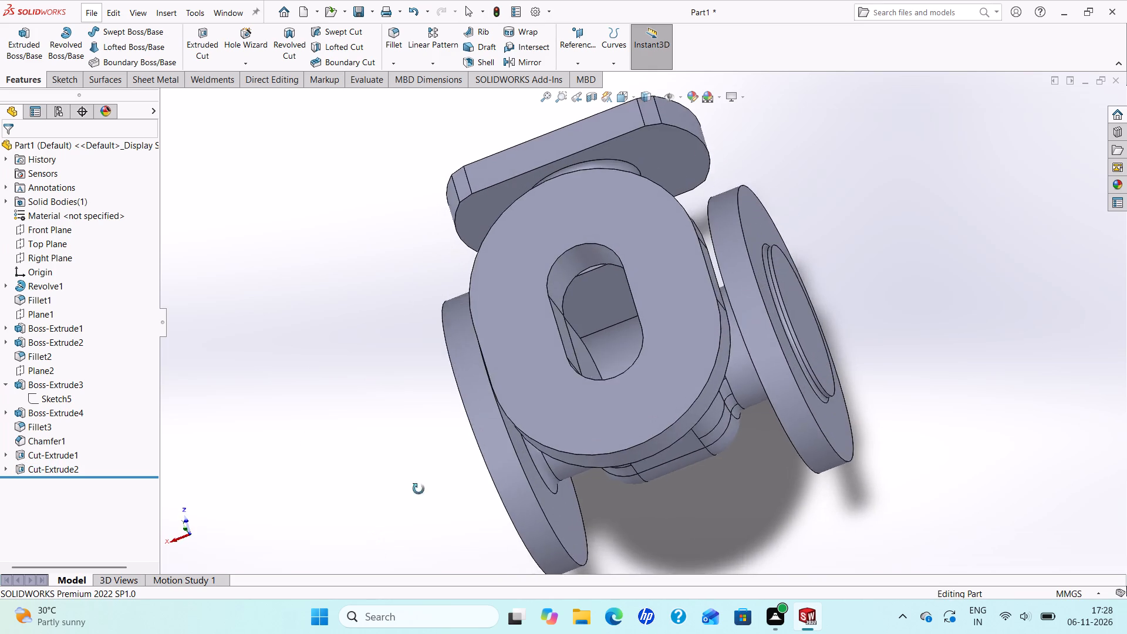
pyautogui.moveTo(419, 489); pyautogui.dragTo(458, 359, button='middle')
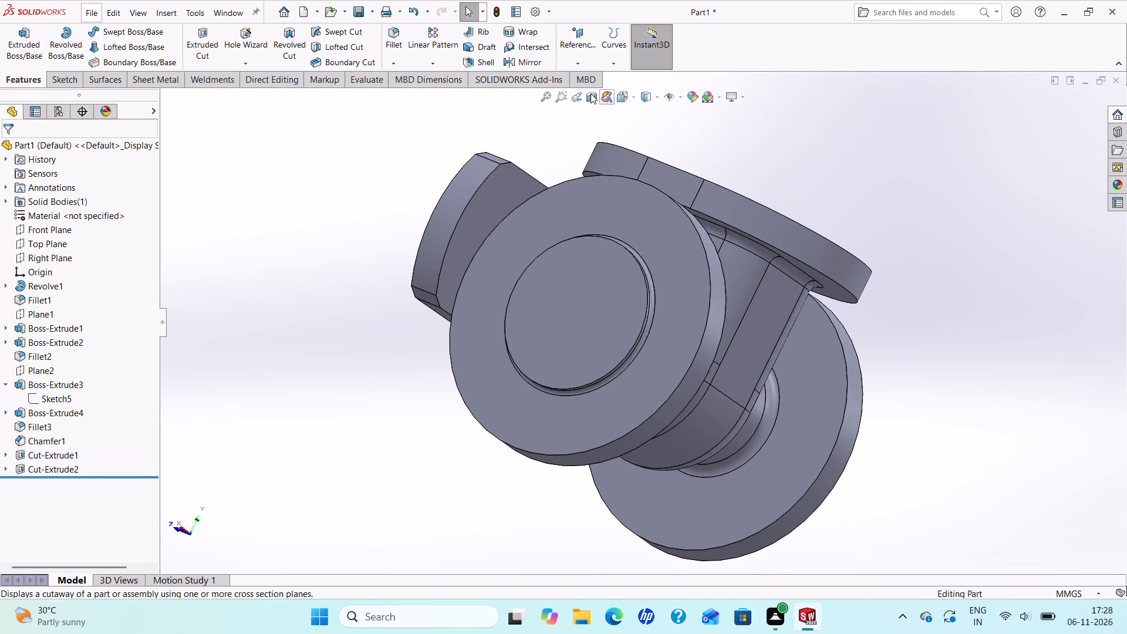
pyautogui.click(590, 94)
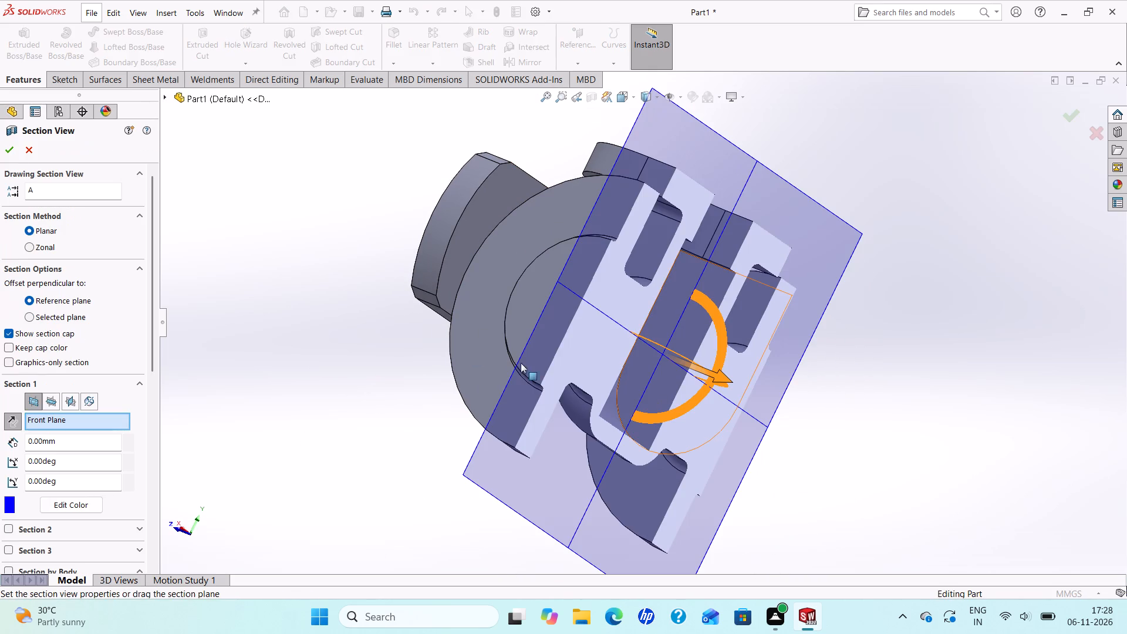
pyautogui.click(8, 147)
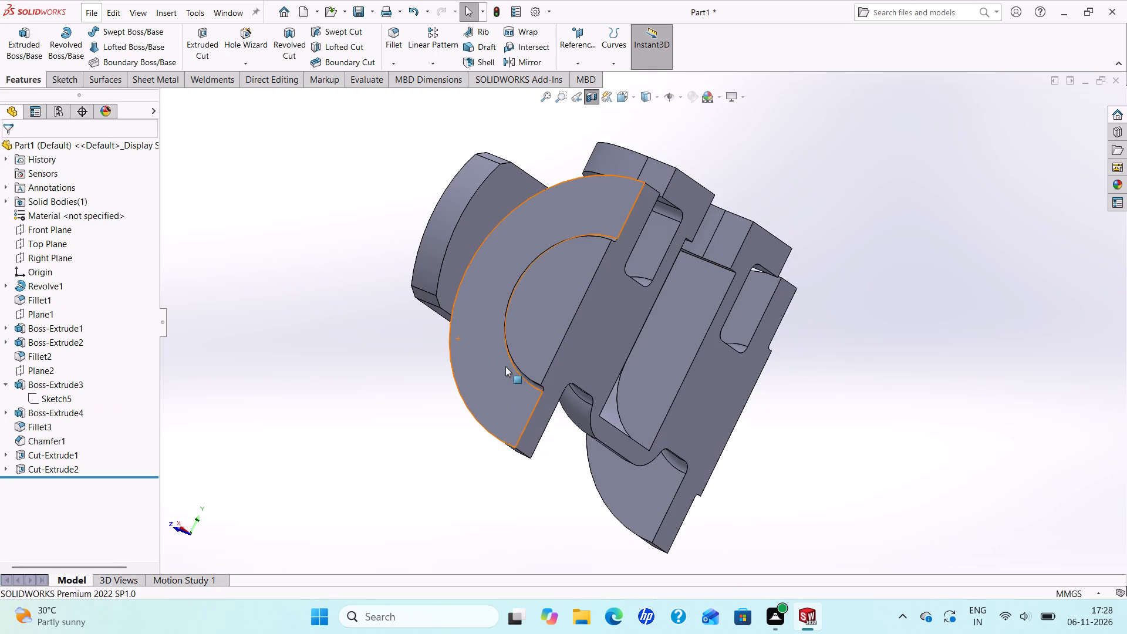
pyautogui.moveTo(505, 366); pyautogui.dragTo(425, 303, button='middle')
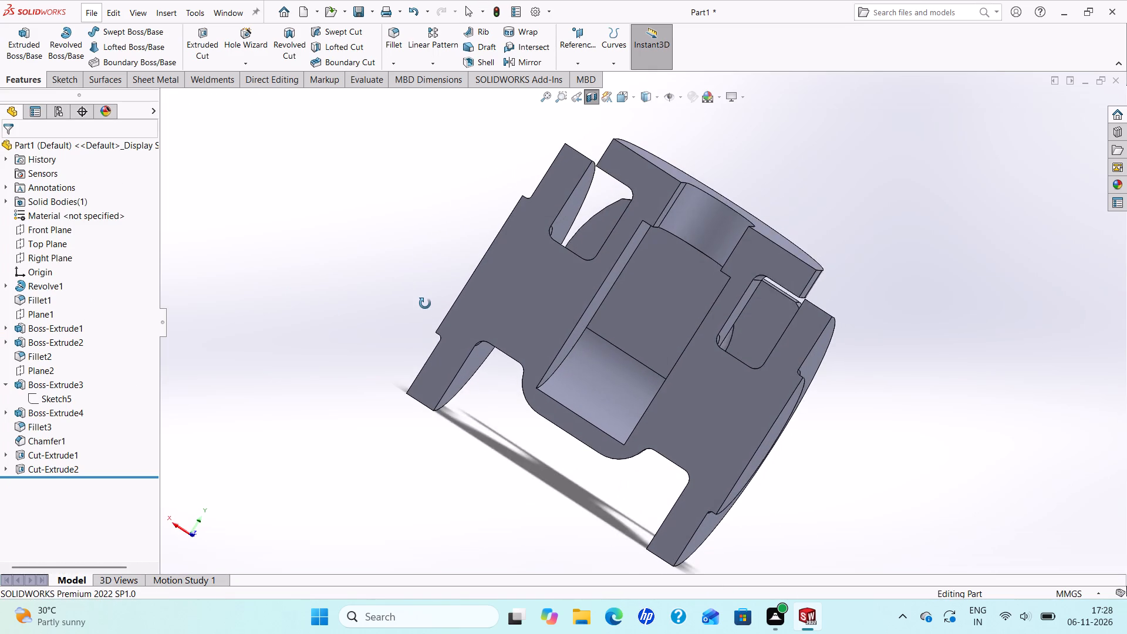
pyautogui.moveTo(425, 303); pyautogui.dragTo(433, 299, button='middle')
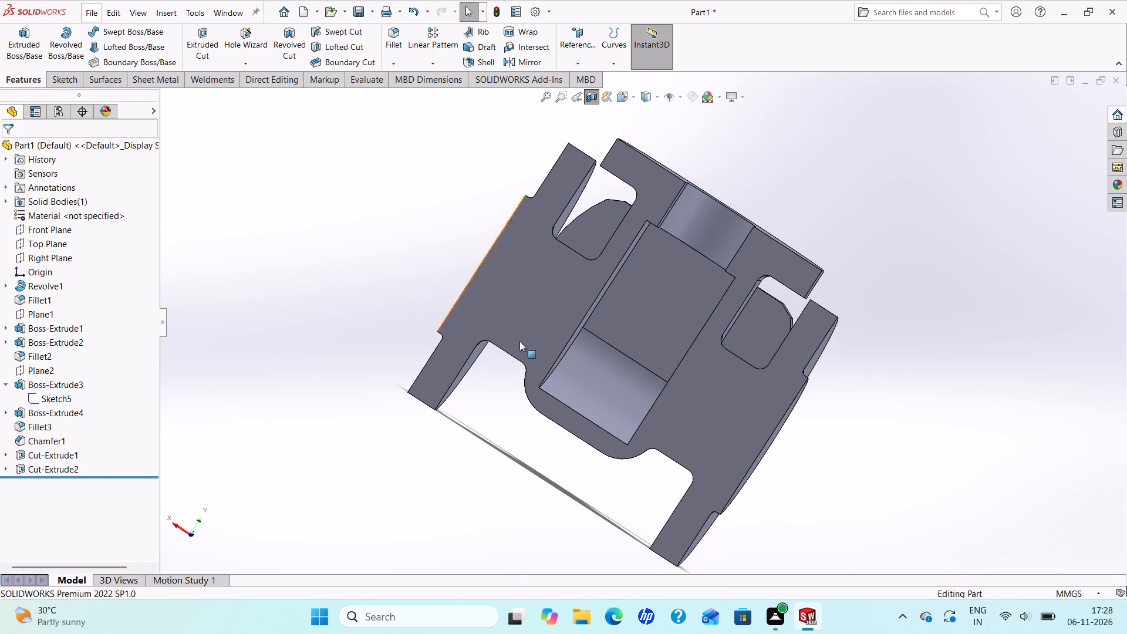
pyautogui.moveTo(426, 398); pyautogui.dragTo(451, 423, button='middle')
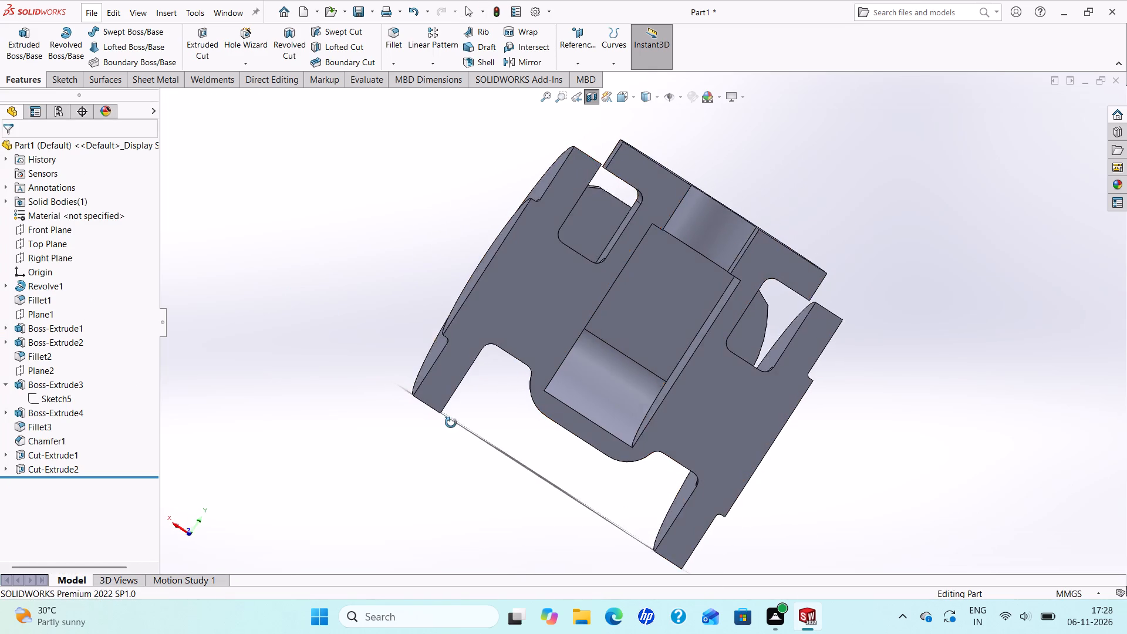
pyautogui.moveTo(451, 423); pyautogui.dragTo(447, 481, button='middle')
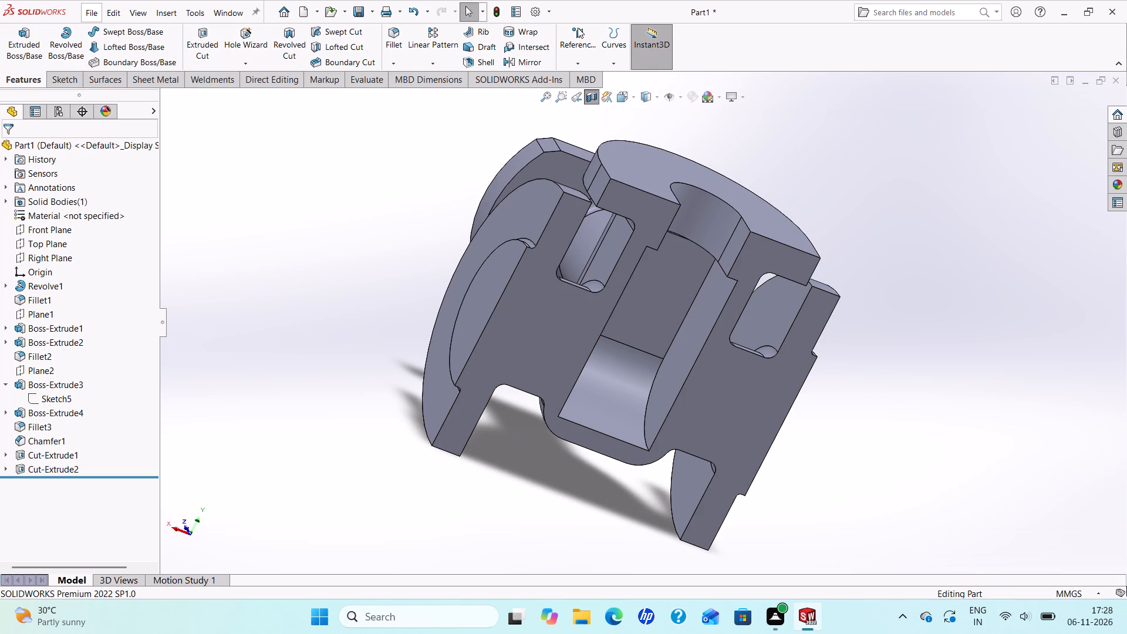
pyautogui.click(584, 99)
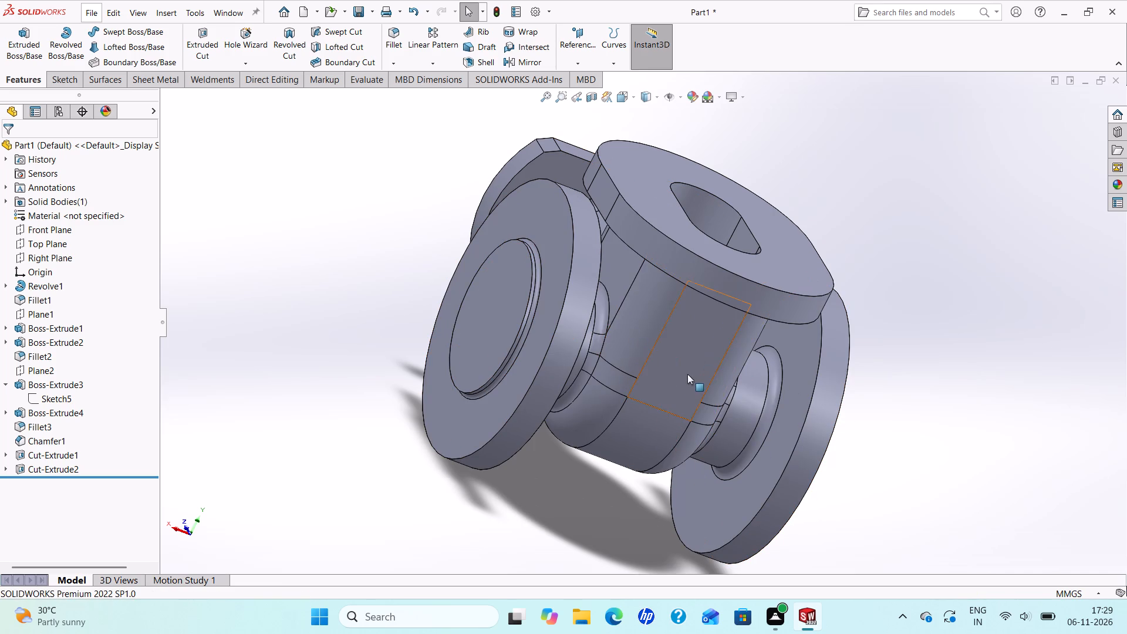
# Start a Hole Wizard hole and set its type to Counterbored.
pyautogui.moveTo(687, 375); pyautogui.dragTo(566, 559, button='middle')
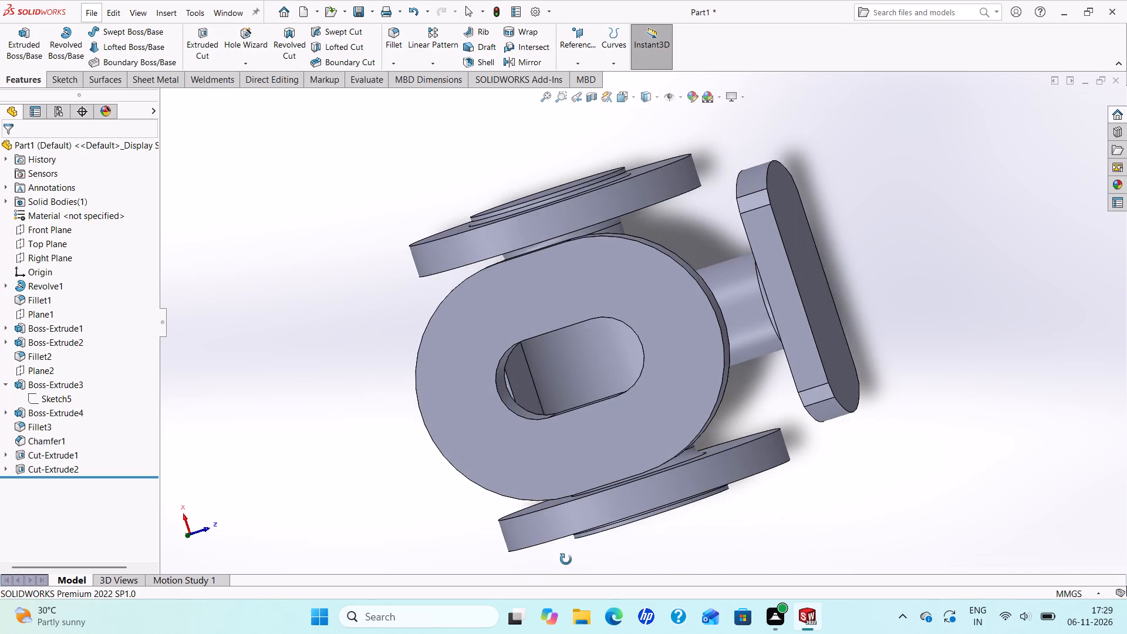
pyautogui.moveTo(566, 559); pyautogui.dragTo(625, 500, button='middle')
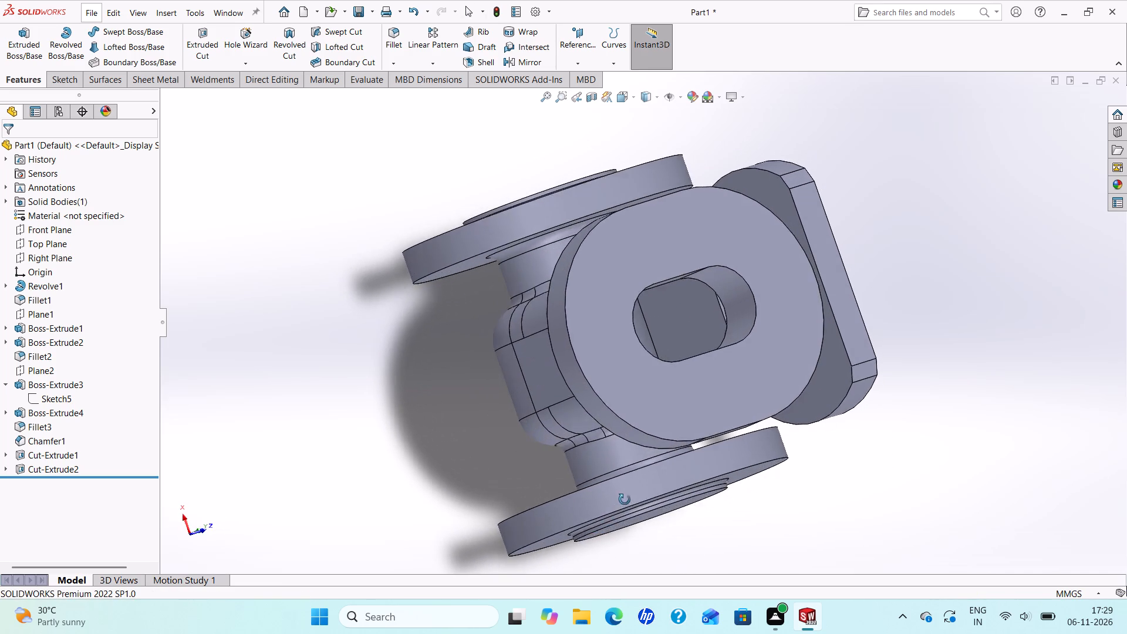
pyautogui.moveTo(625, 500); pyautogui.dragTo(554, 463, button='middle')
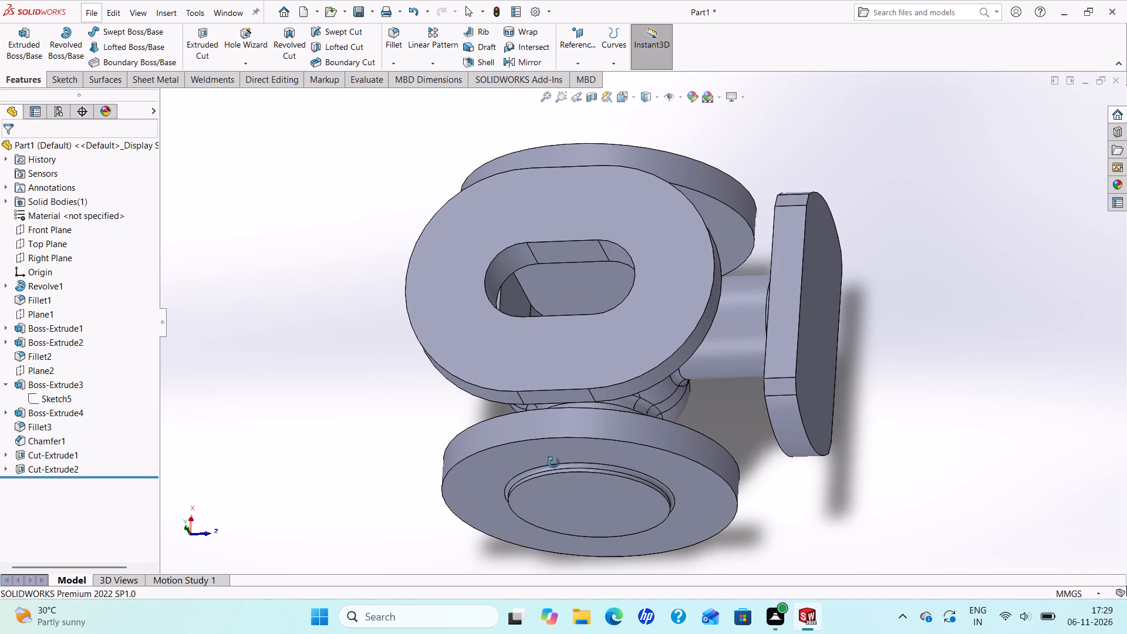
pyautogui.moveTo(554, 463); pyautogui.dragTo(688, 379, button='middle')
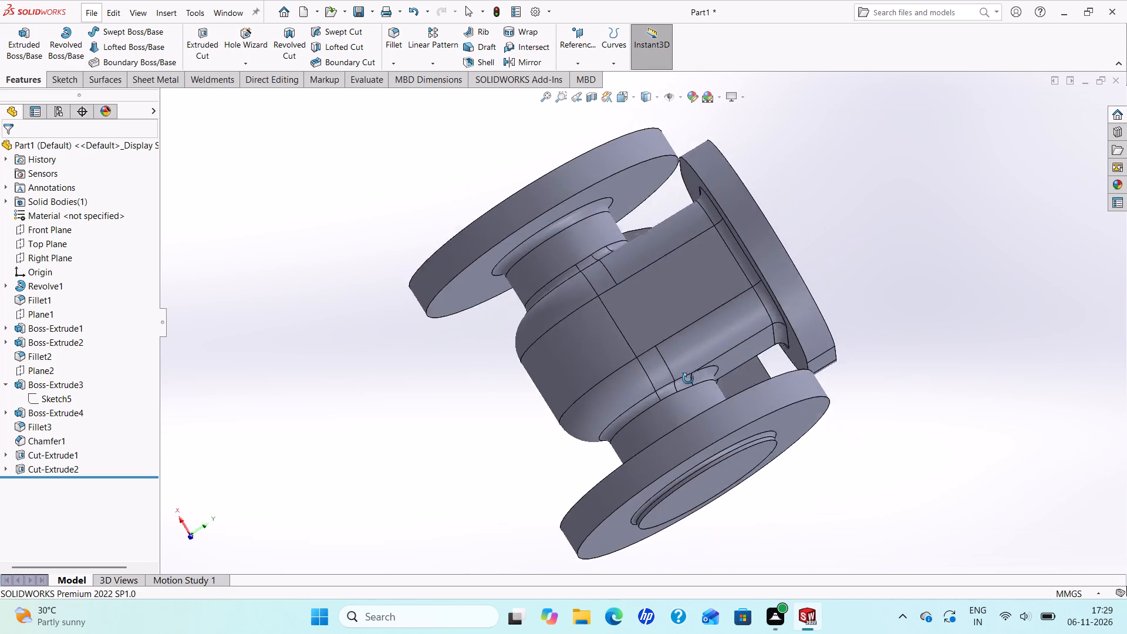
pyautogui.moveTo(688, 379); pyautogui.dragTo(653, 369, button='middle')
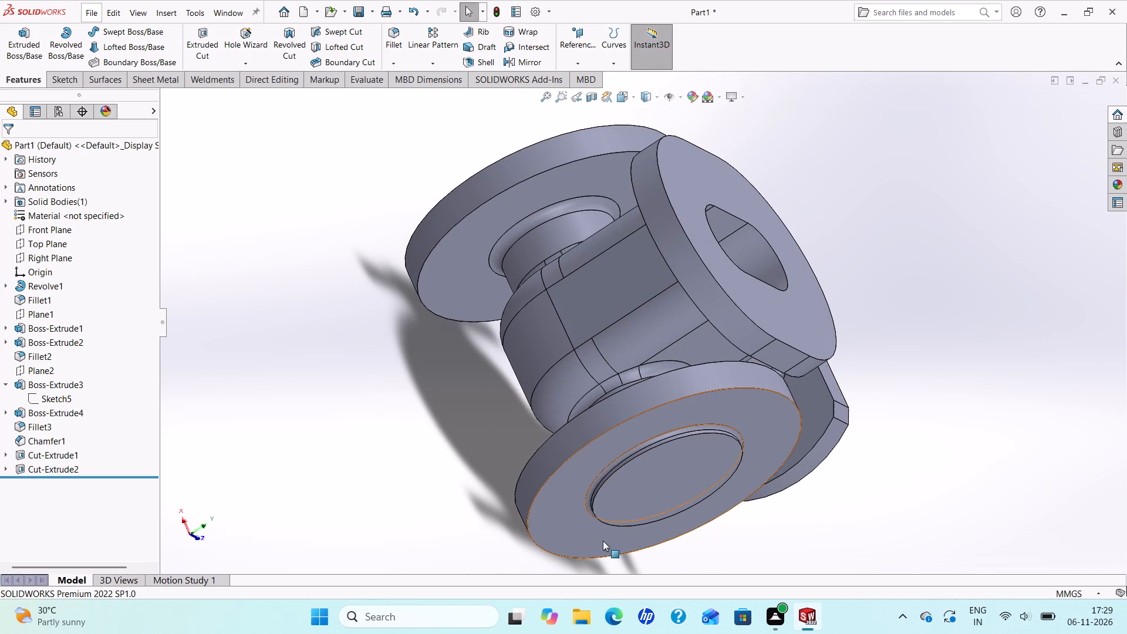
pyautogui.moveTo(611, 533); pyautogui.dragTo(384, 415, button='middle')
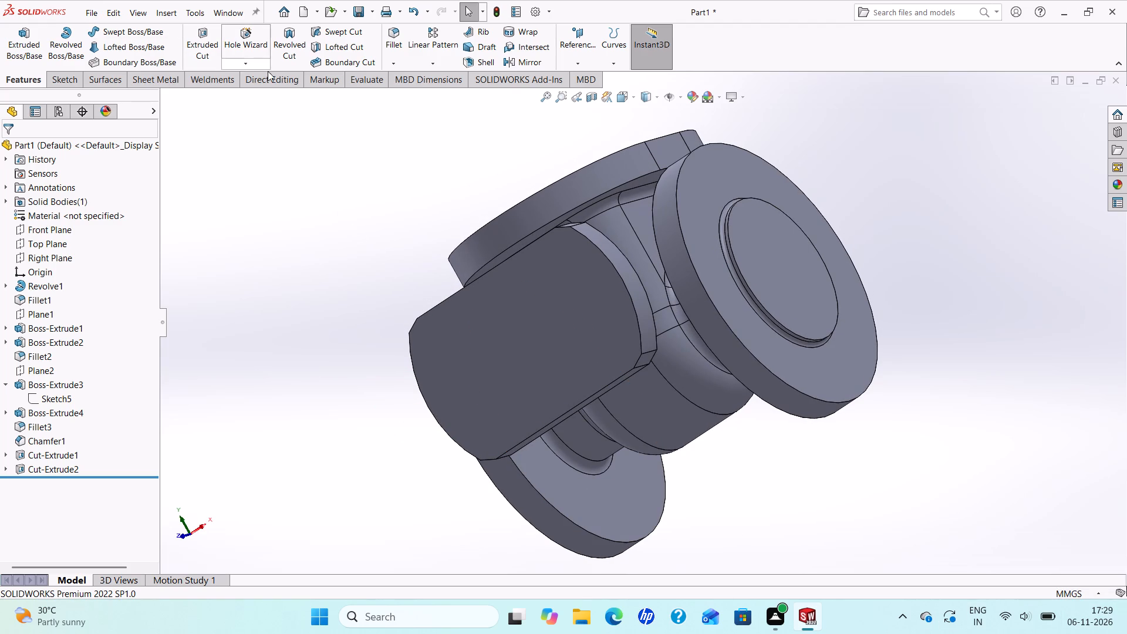
pyautogui.click(251, 44)
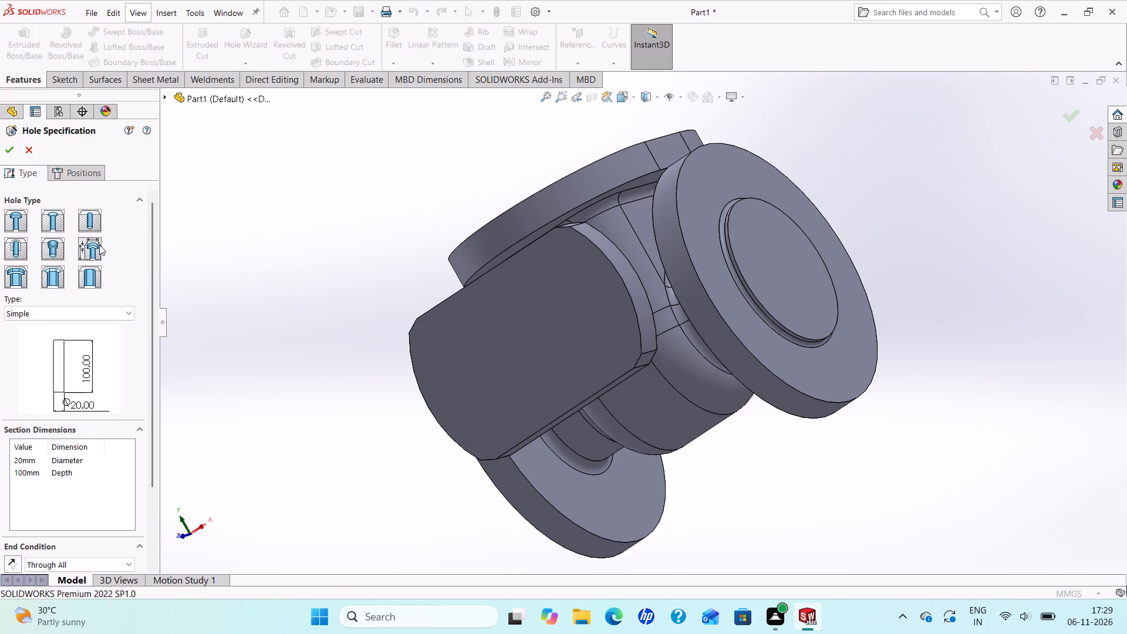
pyautogui.click(123, 317)
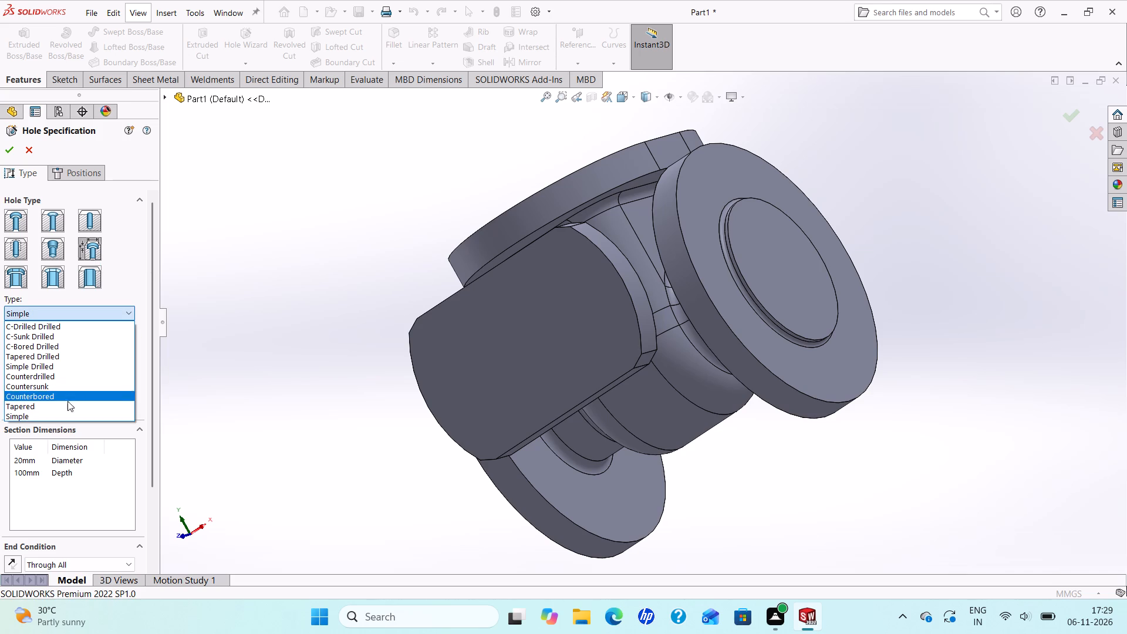
pyautogui.click(62, 399)
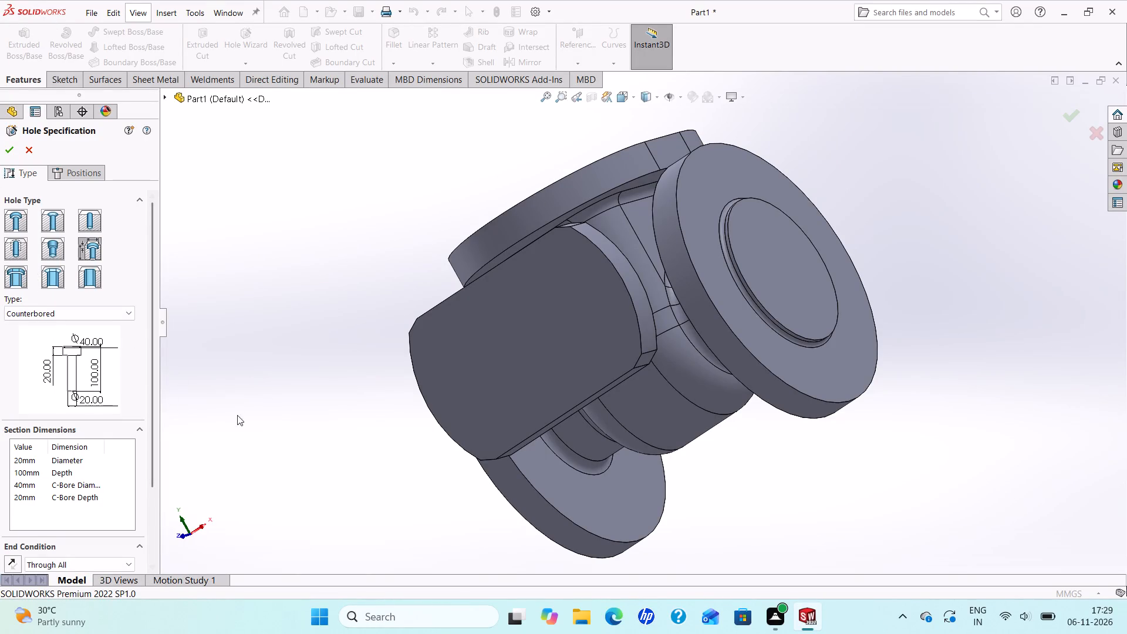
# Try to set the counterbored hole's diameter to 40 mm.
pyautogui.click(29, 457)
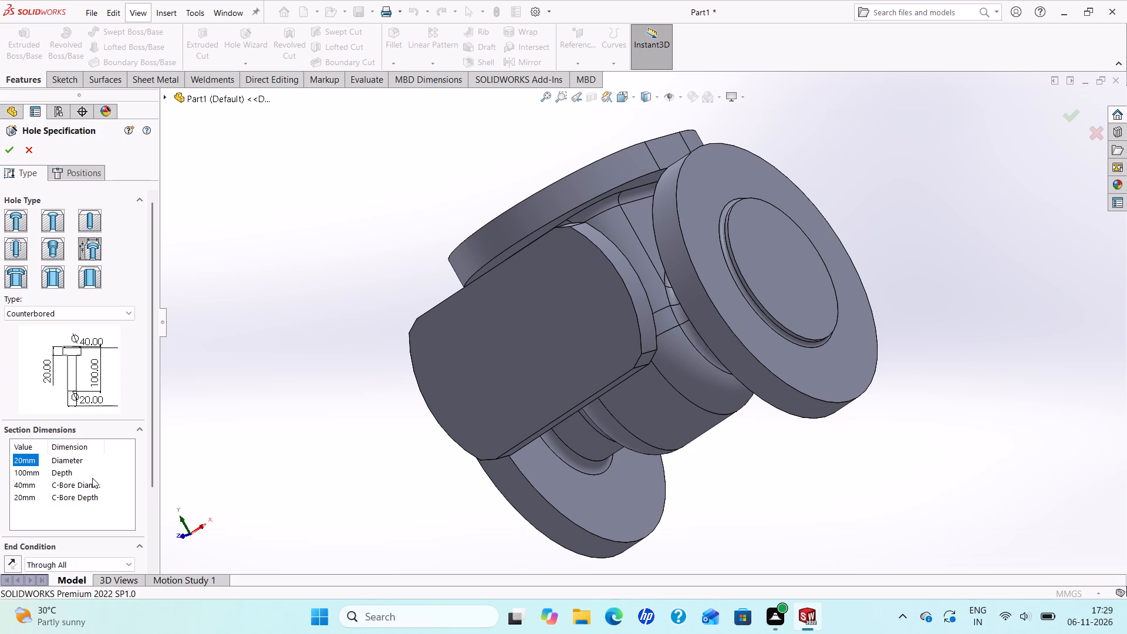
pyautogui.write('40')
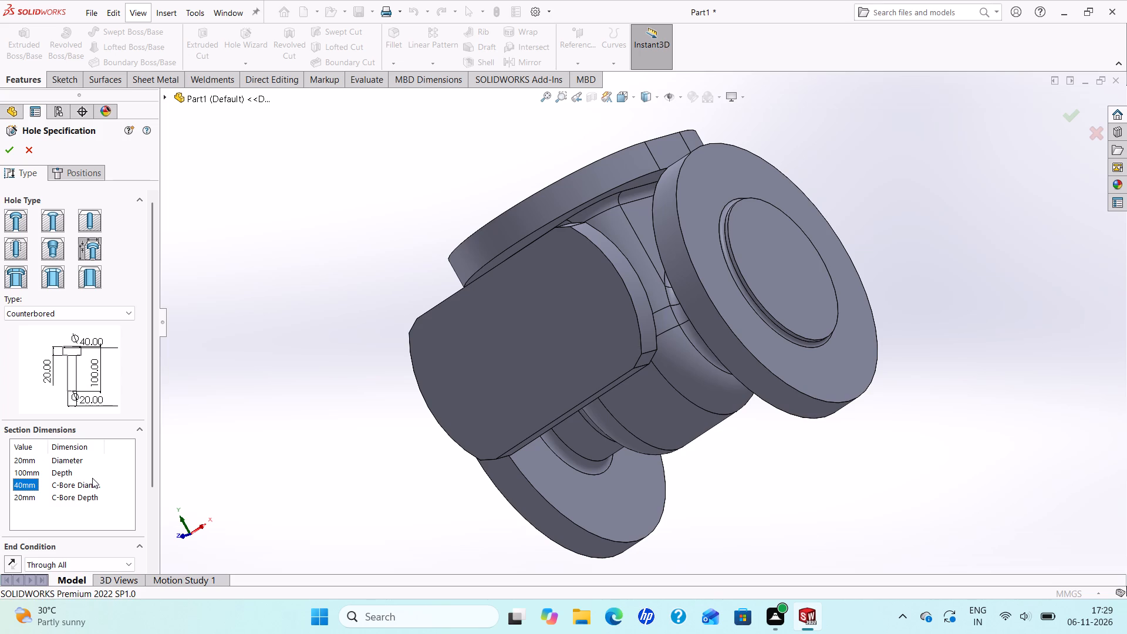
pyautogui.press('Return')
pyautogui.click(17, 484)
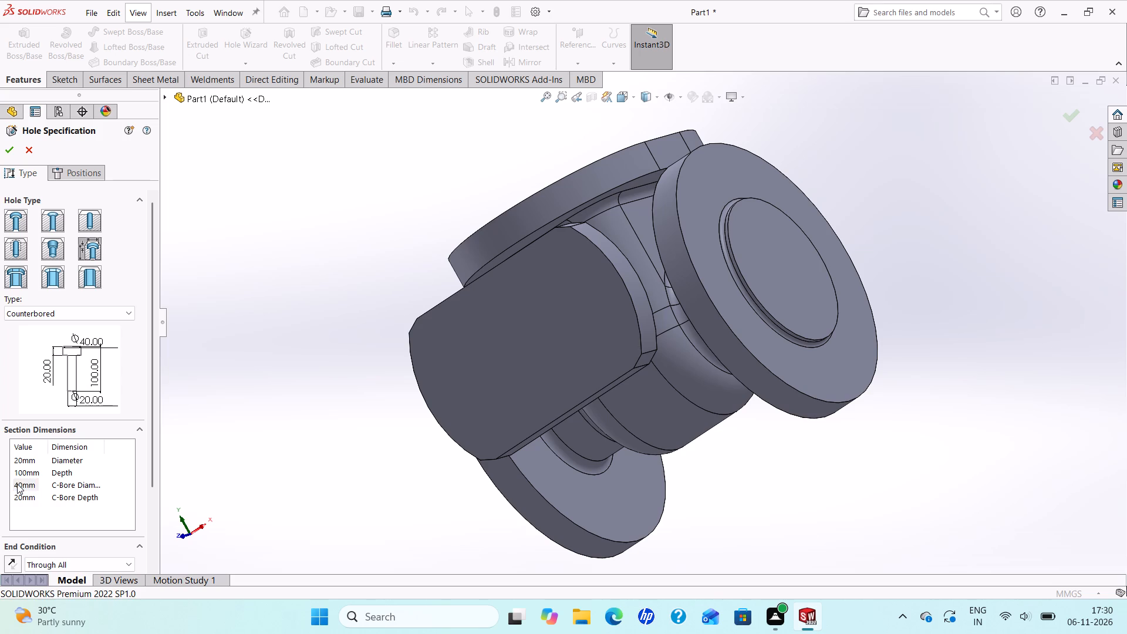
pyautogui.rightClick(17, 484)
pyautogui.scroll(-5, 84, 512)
# Set the counterbored hole's through diameter to 40 mm in the section dimensions.
pyautogui.click(24, 456)
pyautogui.tripleClick(24, 456)
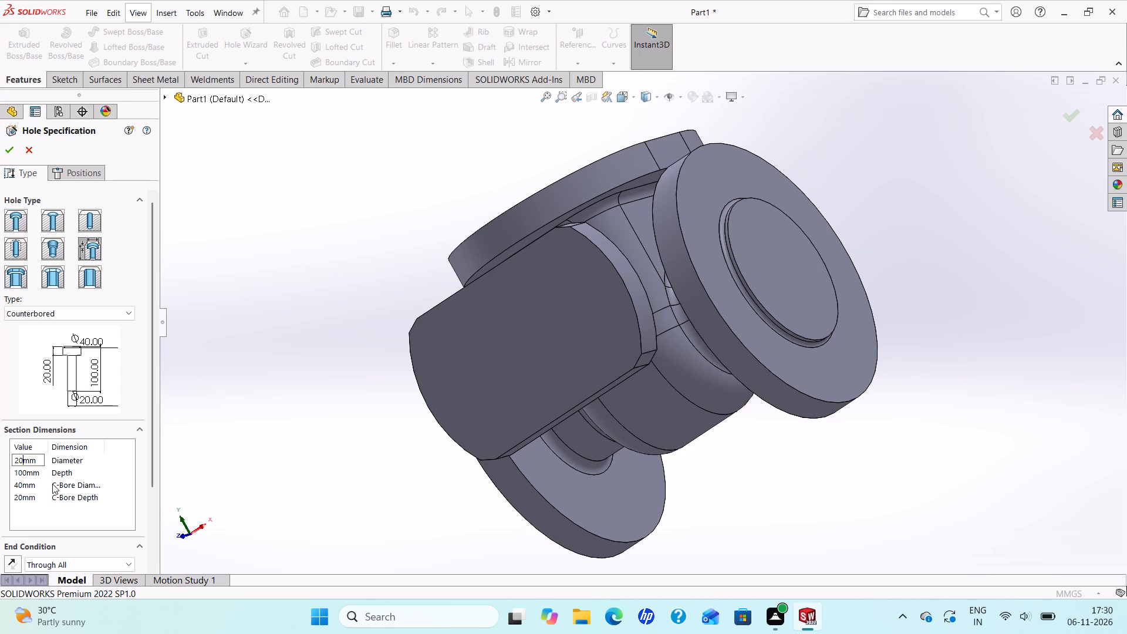
pyautogui.write('40')
pyautogui.press('Return')
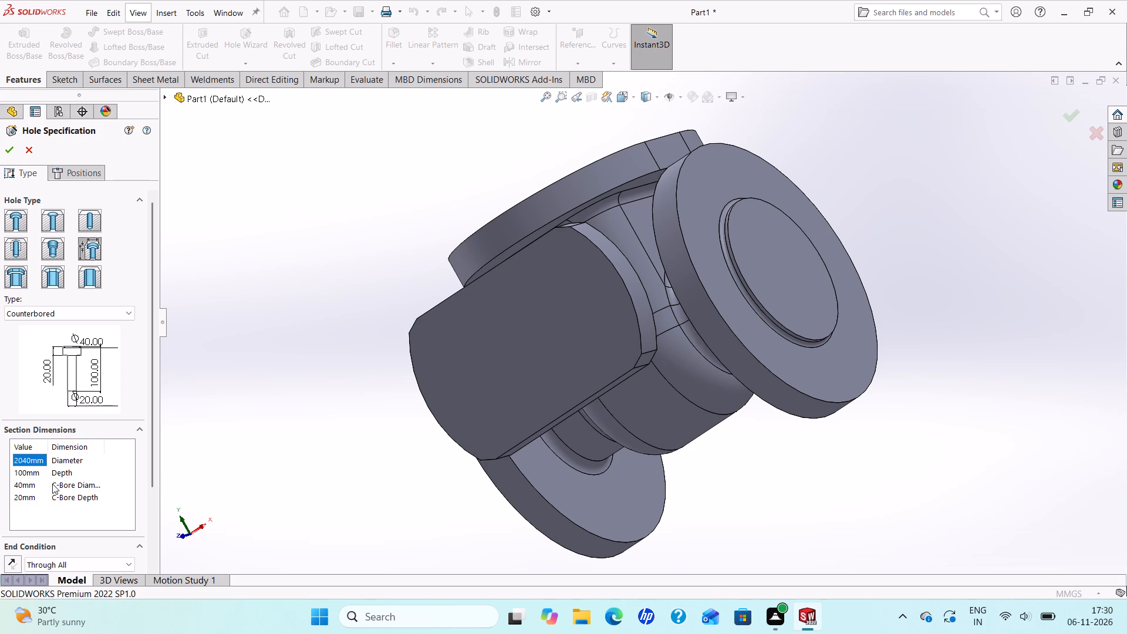
pyautogui.press('Right')
pyautogui.rightClick(33, 462)
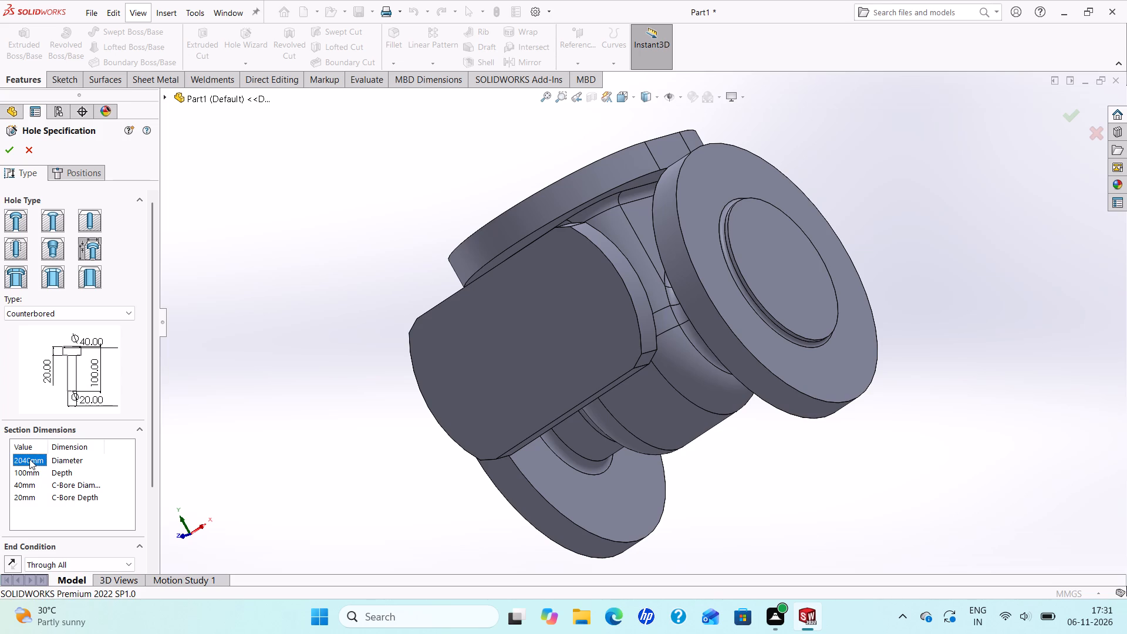
pyautogui.rightClick(29, 459)
pyautogui.click(29, 459)
pyautogui.click(29, 459)
pyautogui.click(29, 459)
pyautogui.click(36, 461)
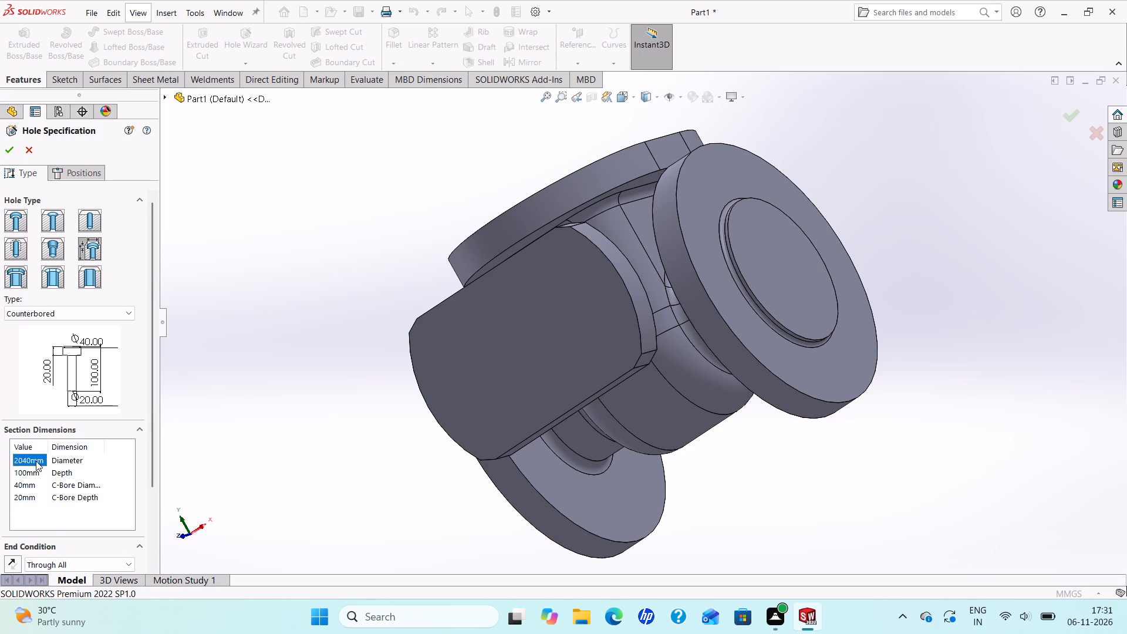
pyautogui.click(36, 461)
pyautogui.rightClick(36, 461)
pyautogui.tripleClick(36, 461)
pyautogui.press('Left')
pyautogui.press('Left')
pyautogui.press('Left')
pyautogui.press('BackSpace')
pyautogui.press('BackSpace')
pyautogui.press('Return')
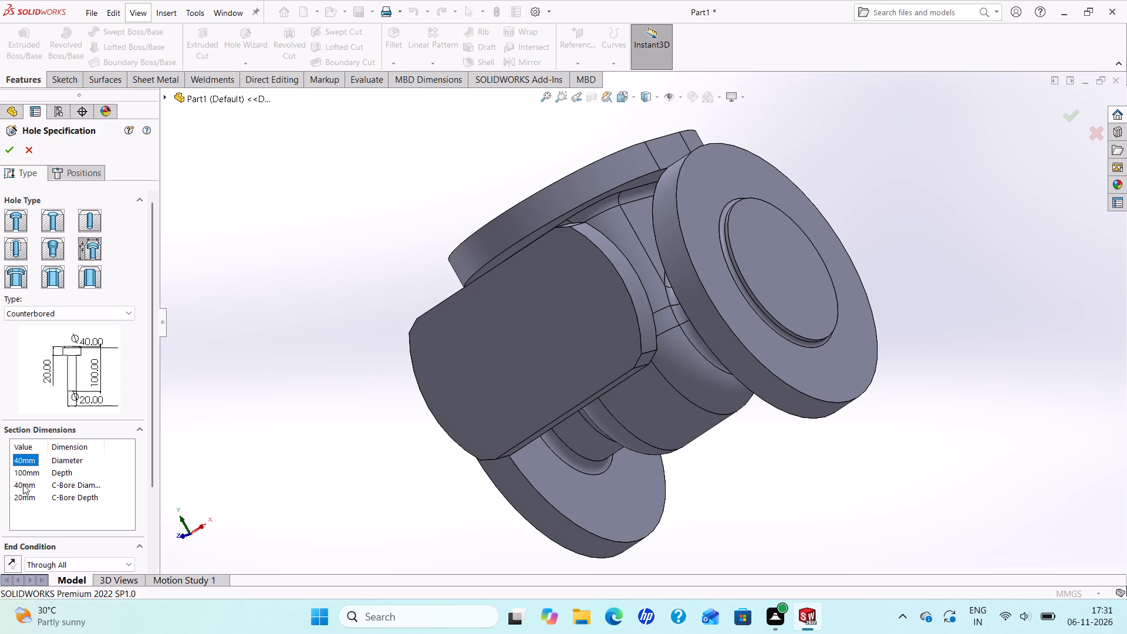
# Set the hole's counterbore diameter to 60 mm.
pyautogui.click(23, 484)
pyautogui.click(23, 484)
pyautogui.click(23, 484)
pyautogui.doubleClick(23, 485)
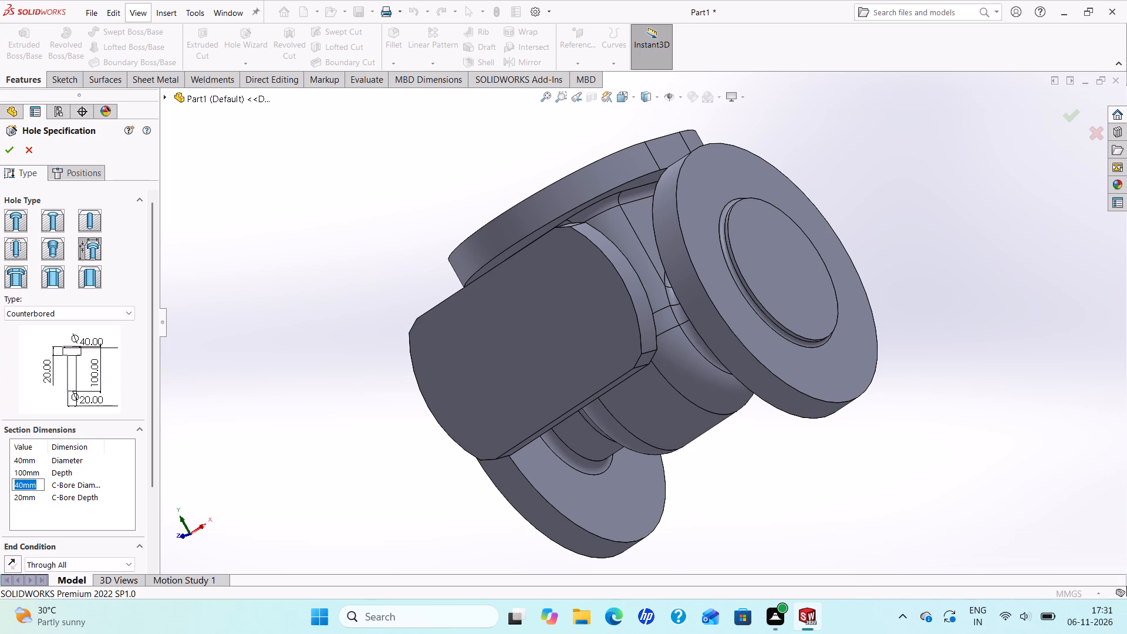
pyautogui.press('Left')
pyautogui.press('Left')
pyautogui.press('Right')
pyautogui.press('BackSpace')
pyautogui.press('6')
pyautogui.press('Return')
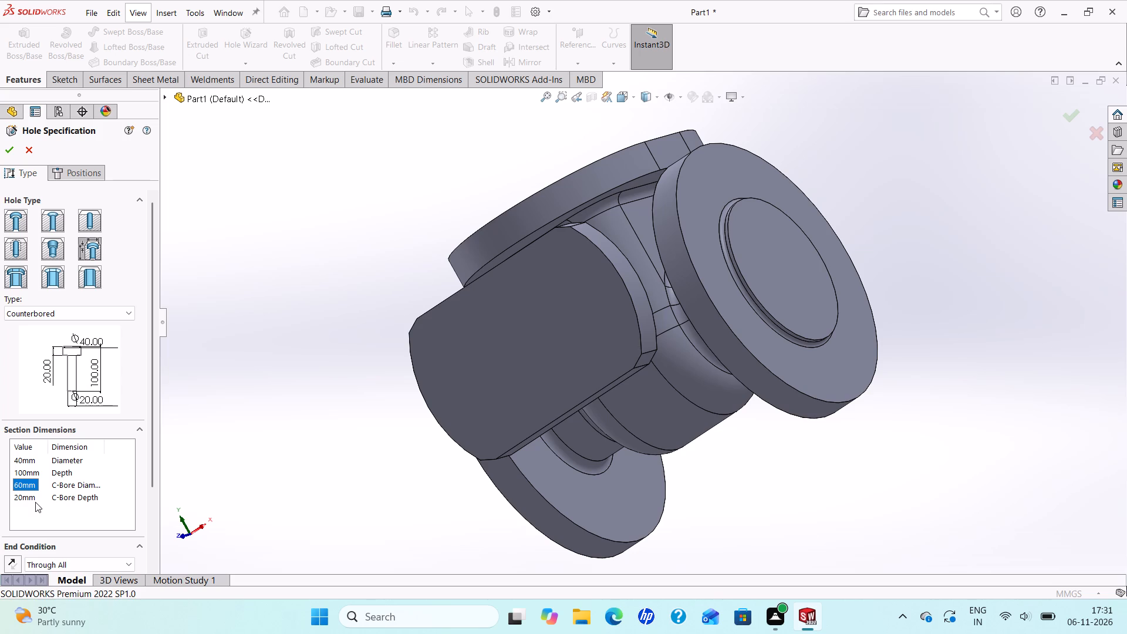
# Set the hole's counterbore depth to 5 mm.
pyautogui.click(28, 496)
pyautogui.click(16, 500)
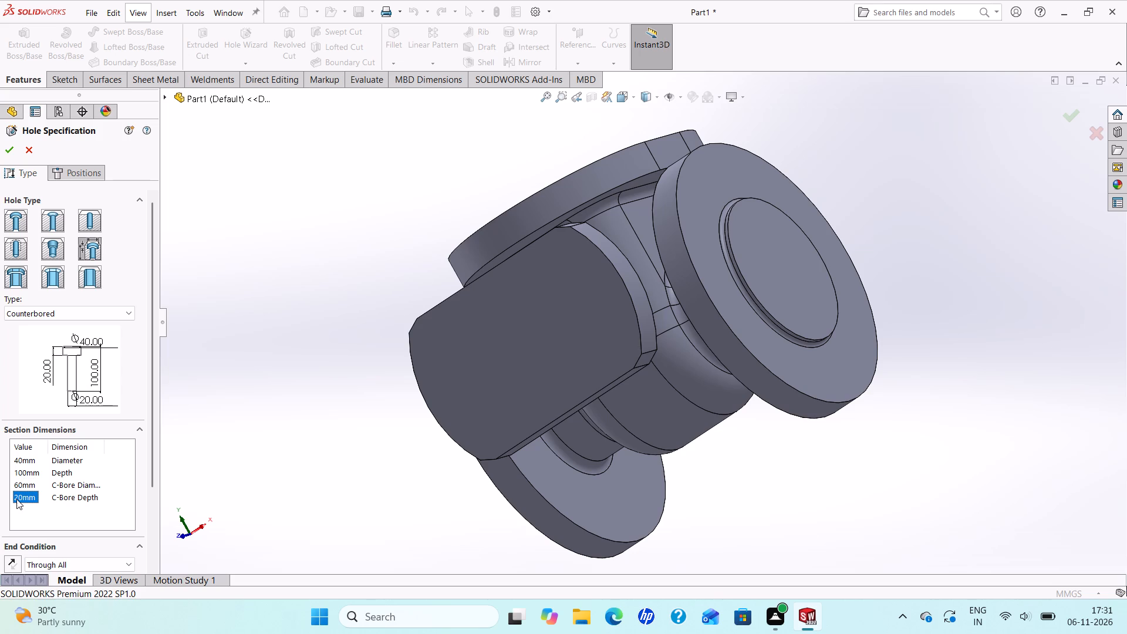
pyautogui.click(18, 498)
pyautogui.click(18, 498)
pyautogui.click(18, 498)
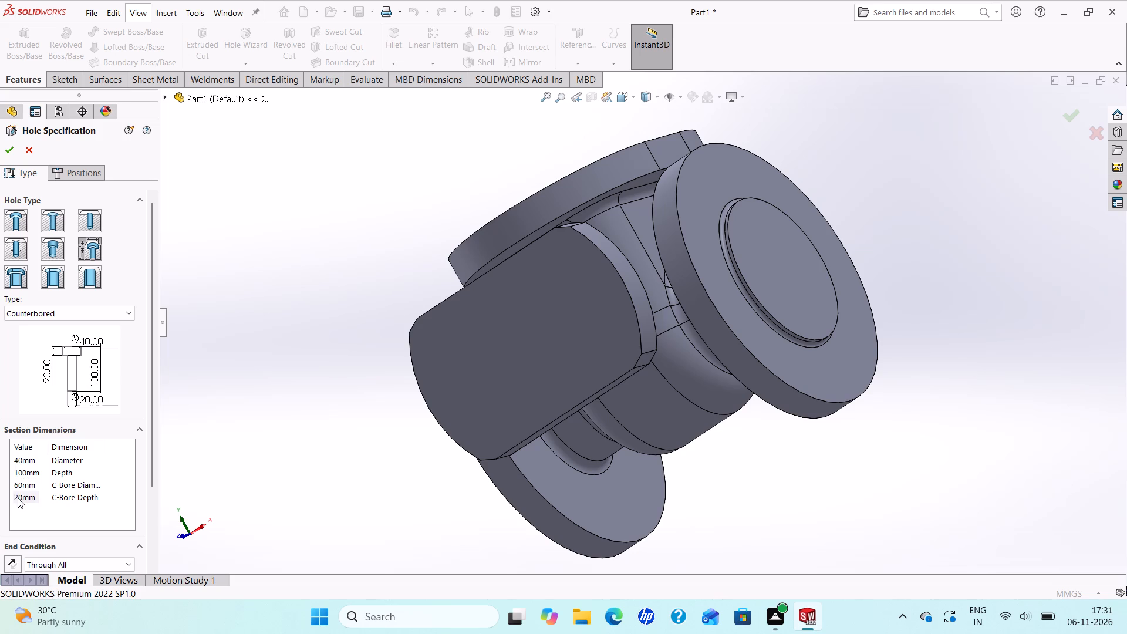
pyautogui.click(18, 498)
pyautogui.click(20, 494)
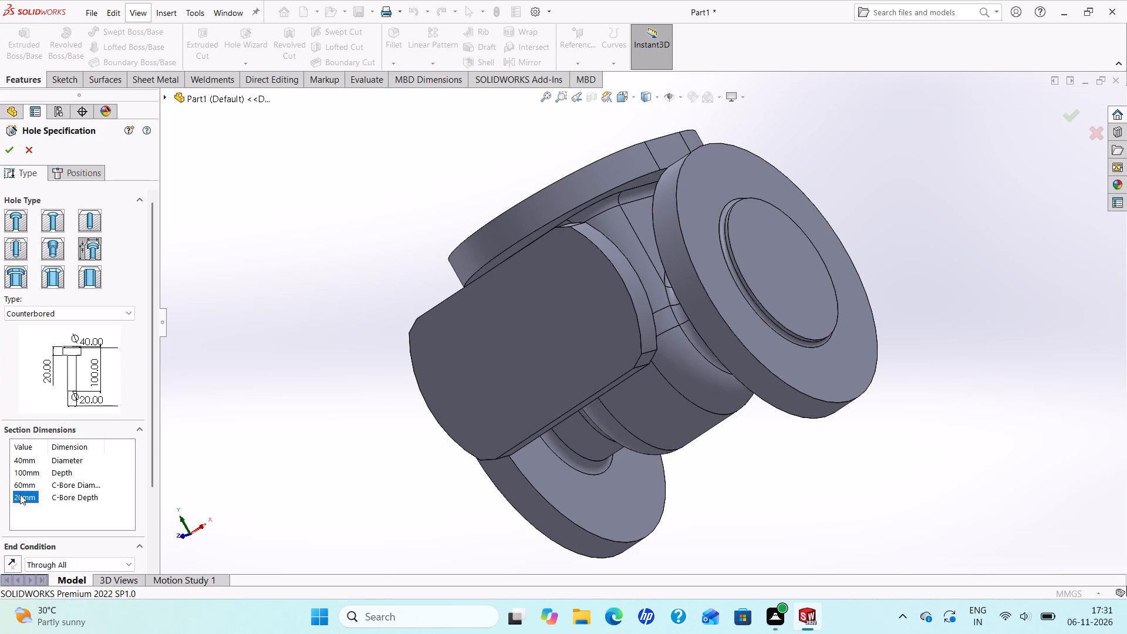
pyautogui.click(25, 498)
pyautogui.click(25, 498)
pyautogui.press('Left')
pyautogui.press('Right')
pyautogui.press('BackSpace')
pyautogui.press('Right')
pyautogui.press('BackSpace')
pyautogui.press('5')
pyautogui.press('Return')
# Begin positioning the hole, using the large flat face of the front flange with rounded ends as its placement face.
pyautogui.click(69, 178)
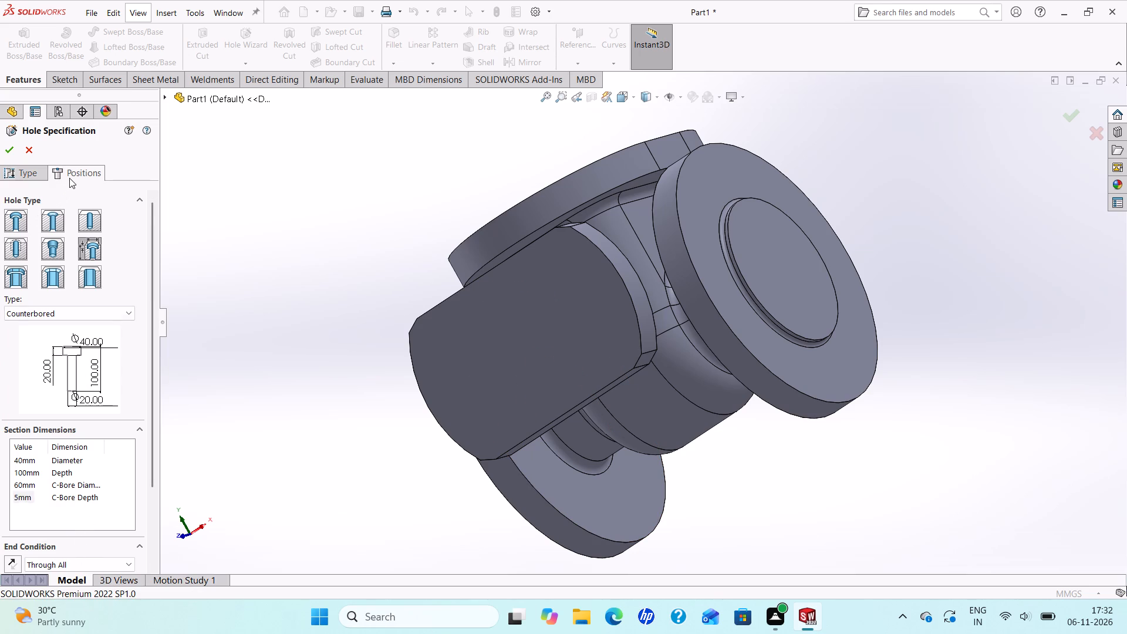
pyautogui.click(458, 363)
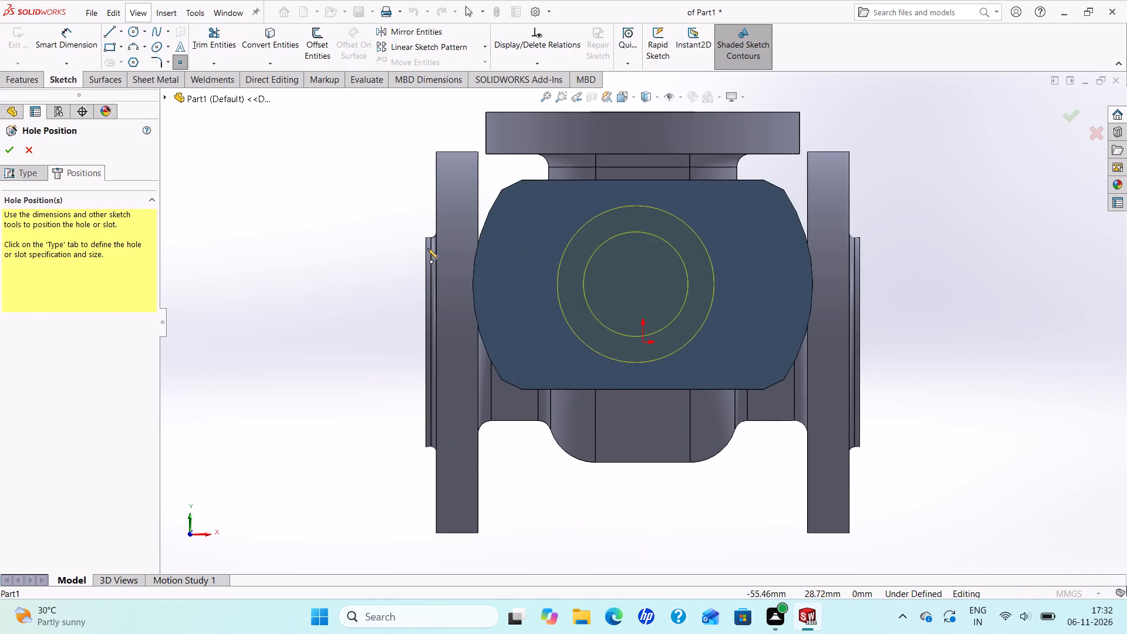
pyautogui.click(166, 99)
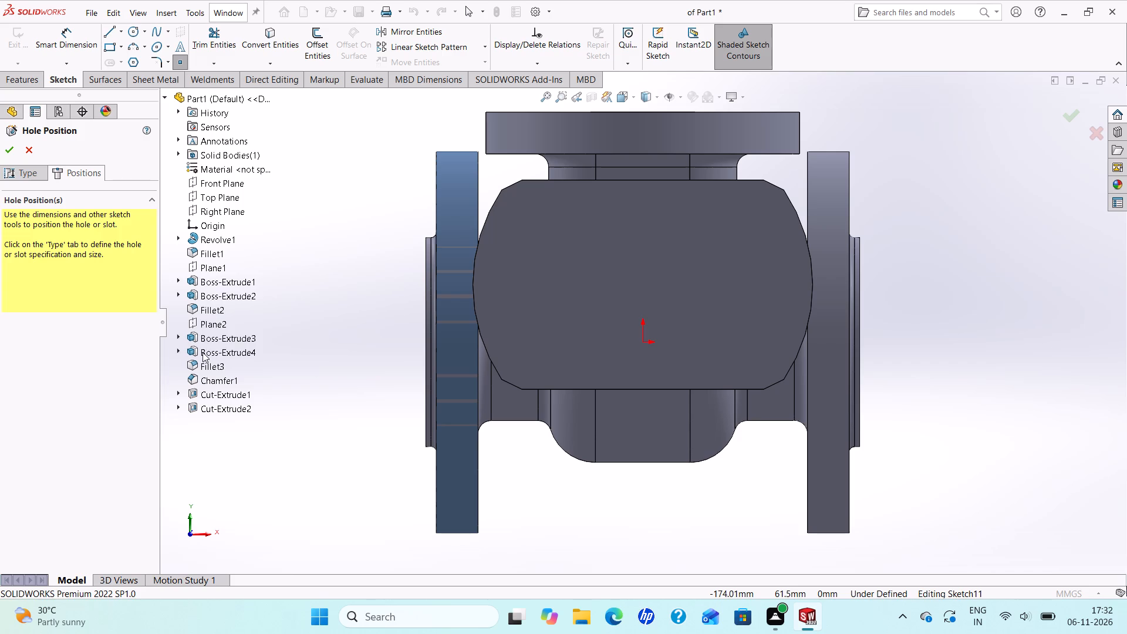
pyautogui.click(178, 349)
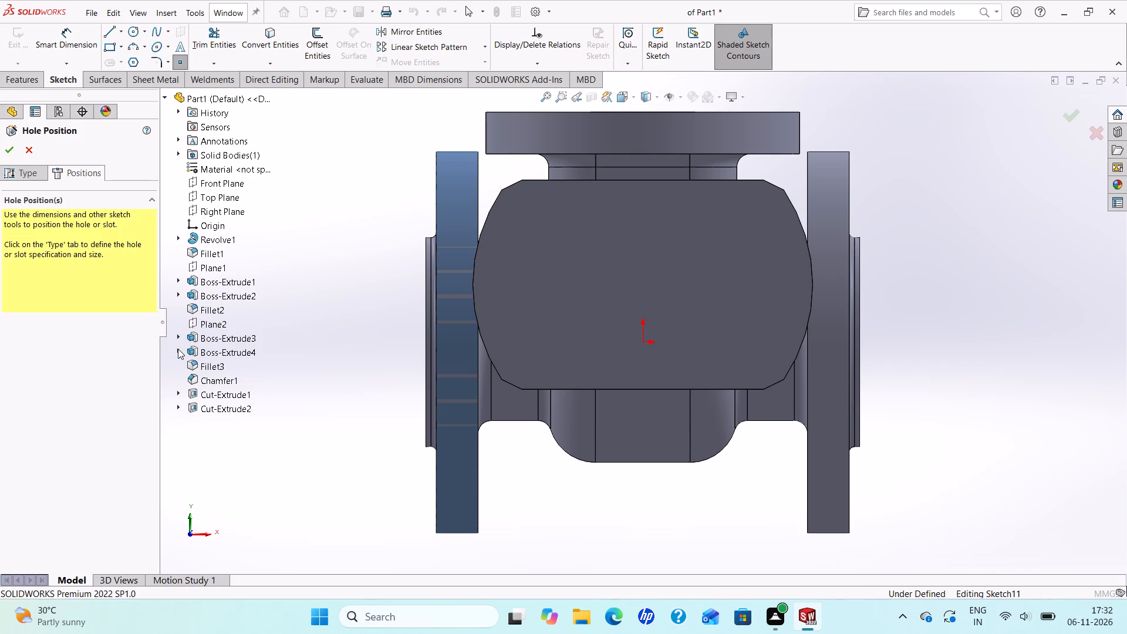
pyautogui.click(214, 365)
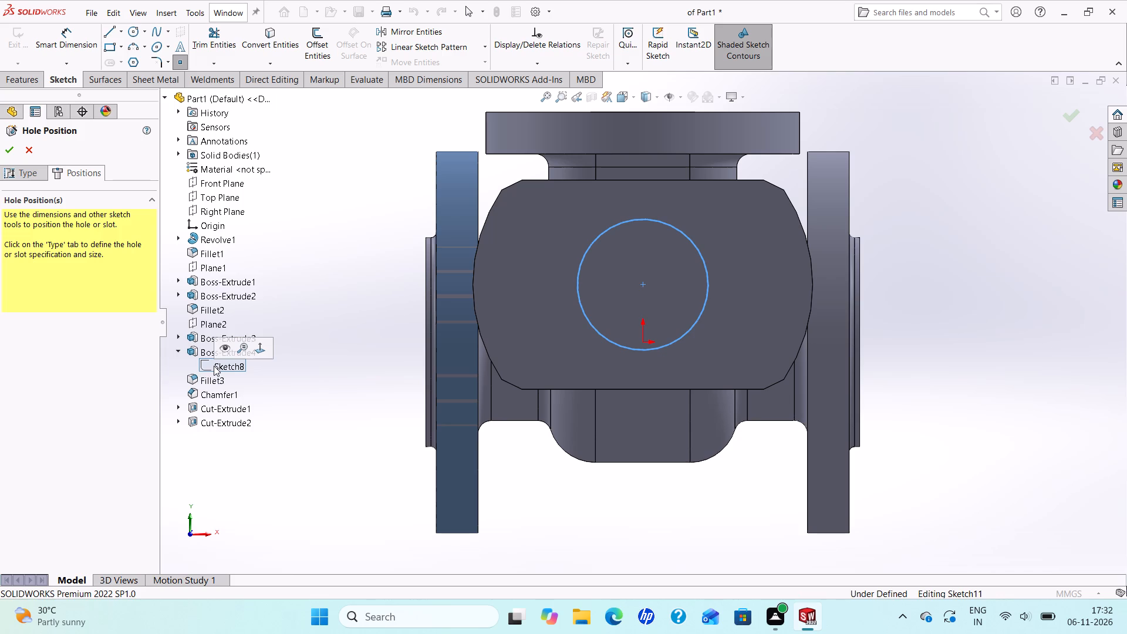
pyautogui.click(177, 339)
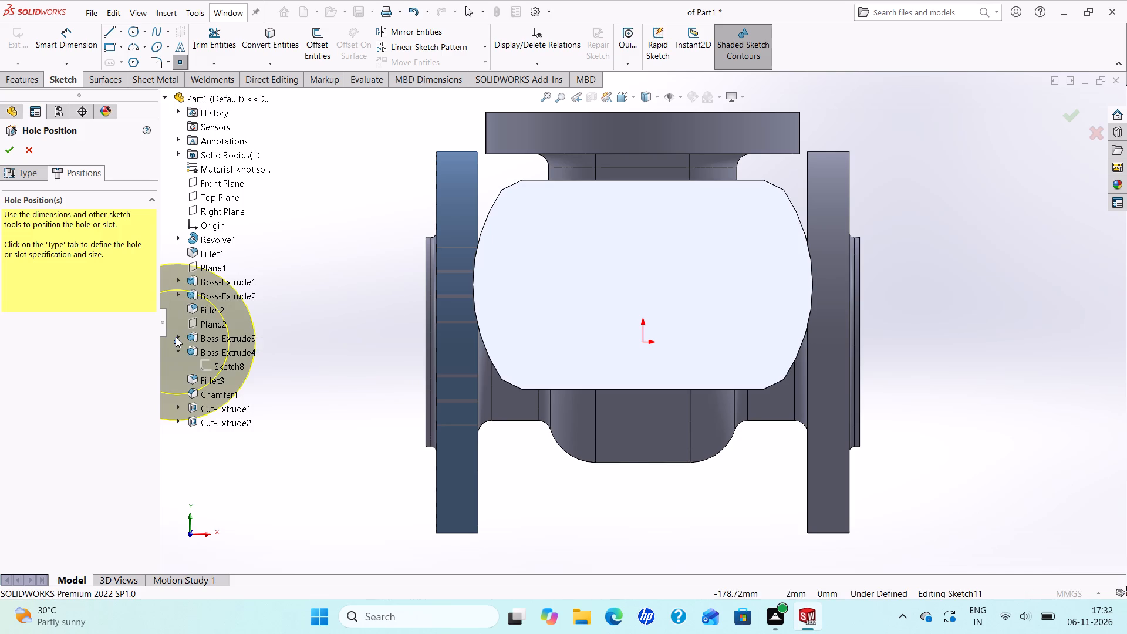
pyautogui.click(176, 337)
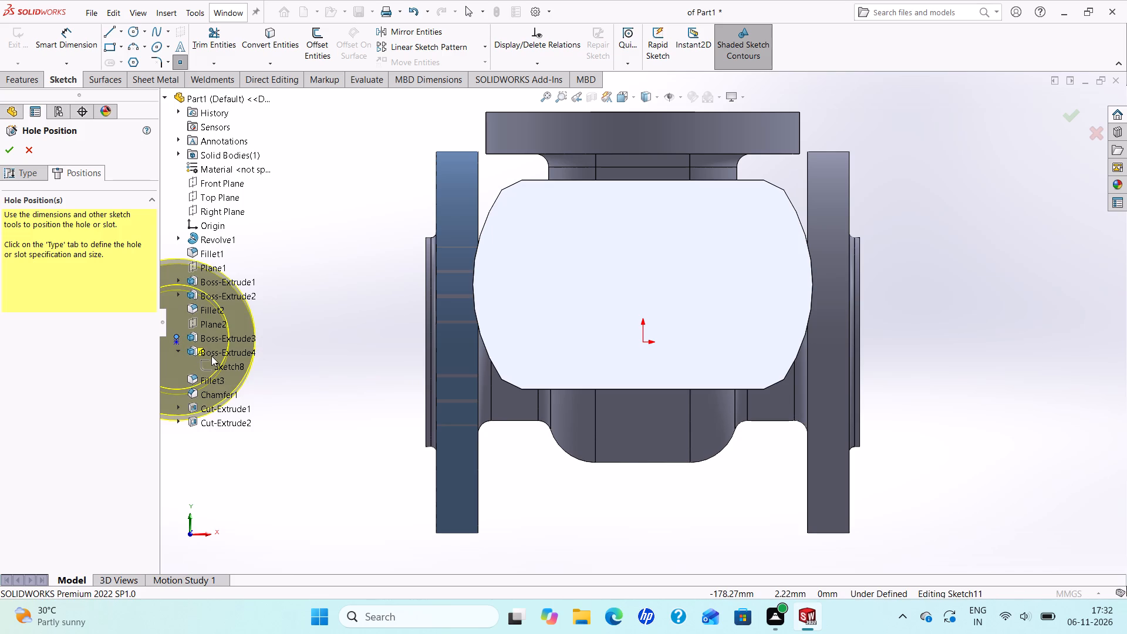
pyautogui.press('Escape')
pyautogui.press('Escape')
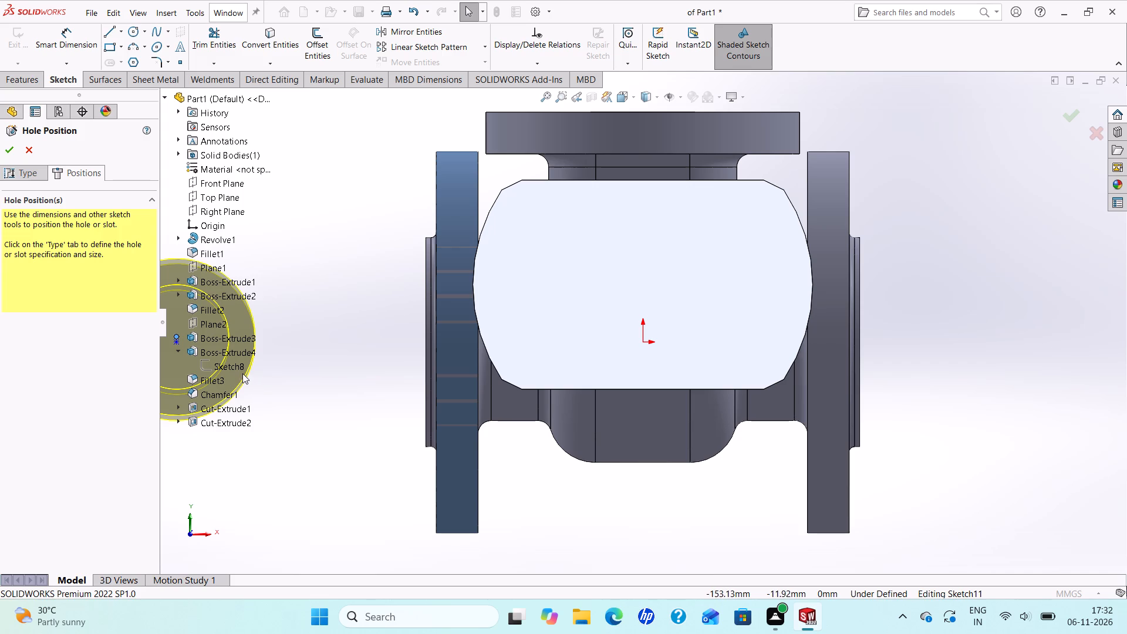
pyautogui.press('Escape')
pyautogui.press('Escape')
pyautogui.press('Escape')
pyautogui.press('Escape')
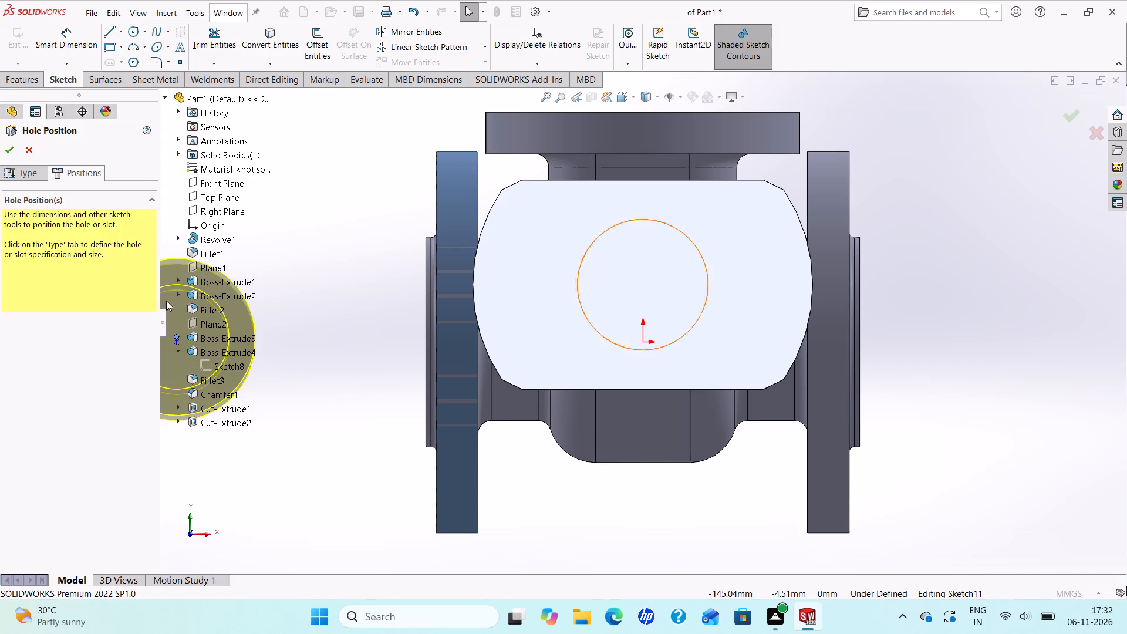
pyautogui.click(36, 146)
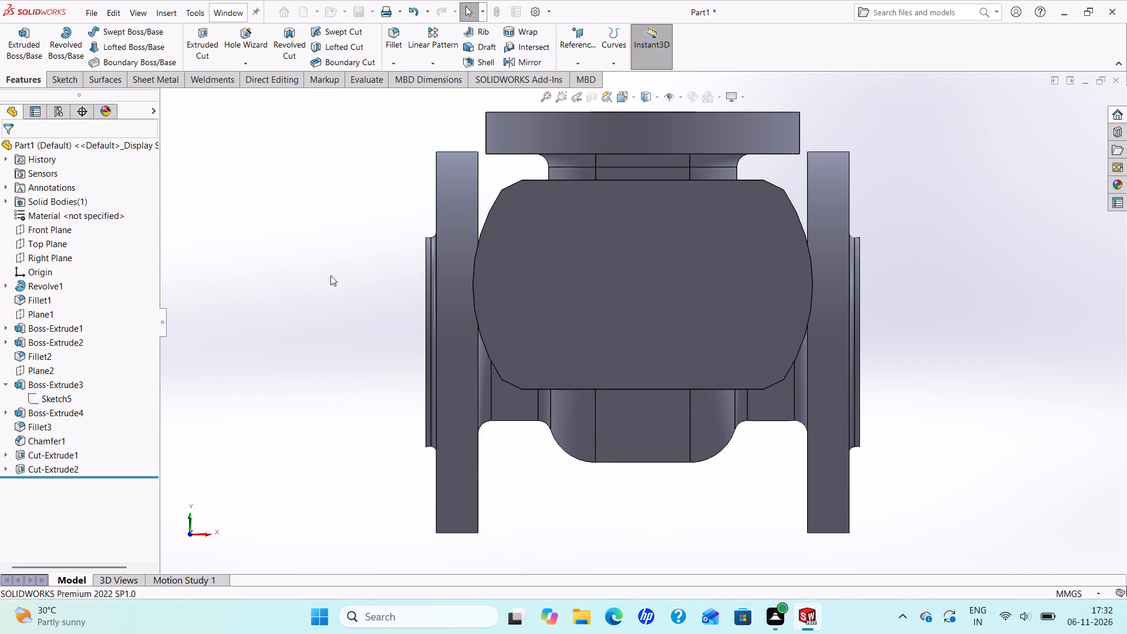
# Start a new Hole Wizard hole of the Counterbored type and set its through diameter to 40 mm.
pyautogui.click(241, 45)
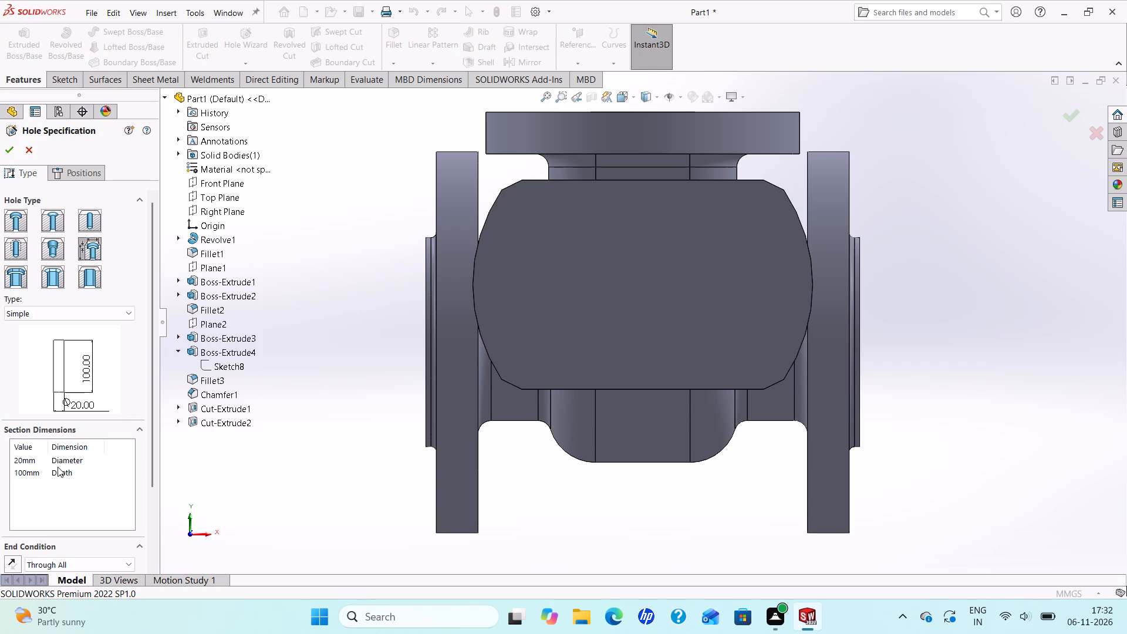
pyautogui.click(123, 314)
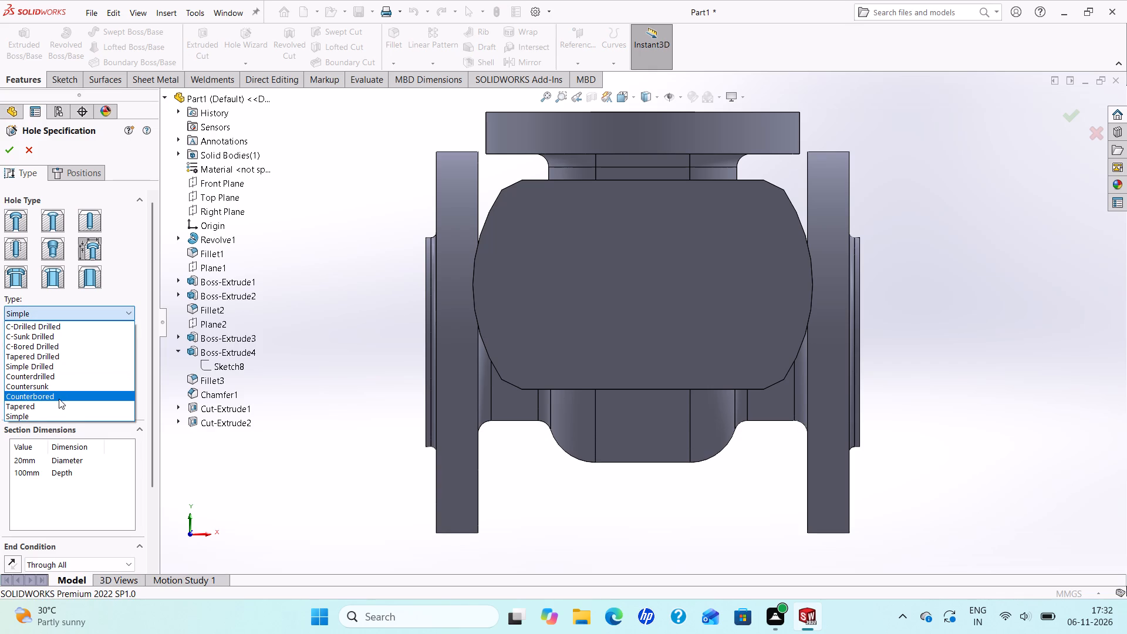
pyautogui.click(59, 399)
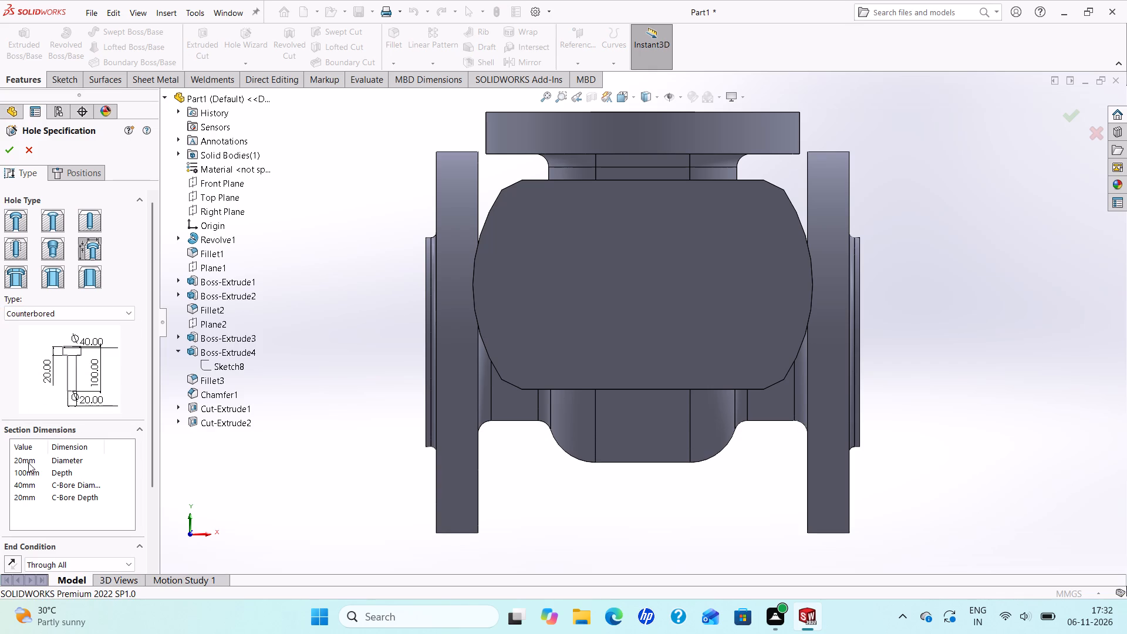
pyautogui.click(28, 463)
pyautogui.click(28, 460)
pyautogui.click(28, 460)
pyautogui.click(28, 460)
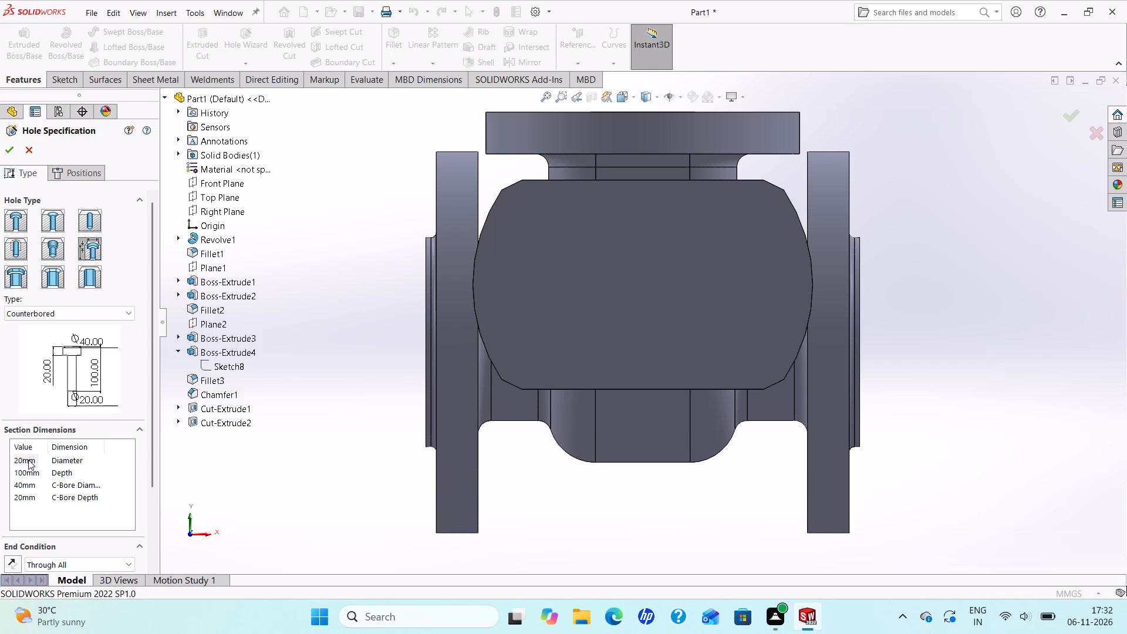
pyautogui.click(28, 458)
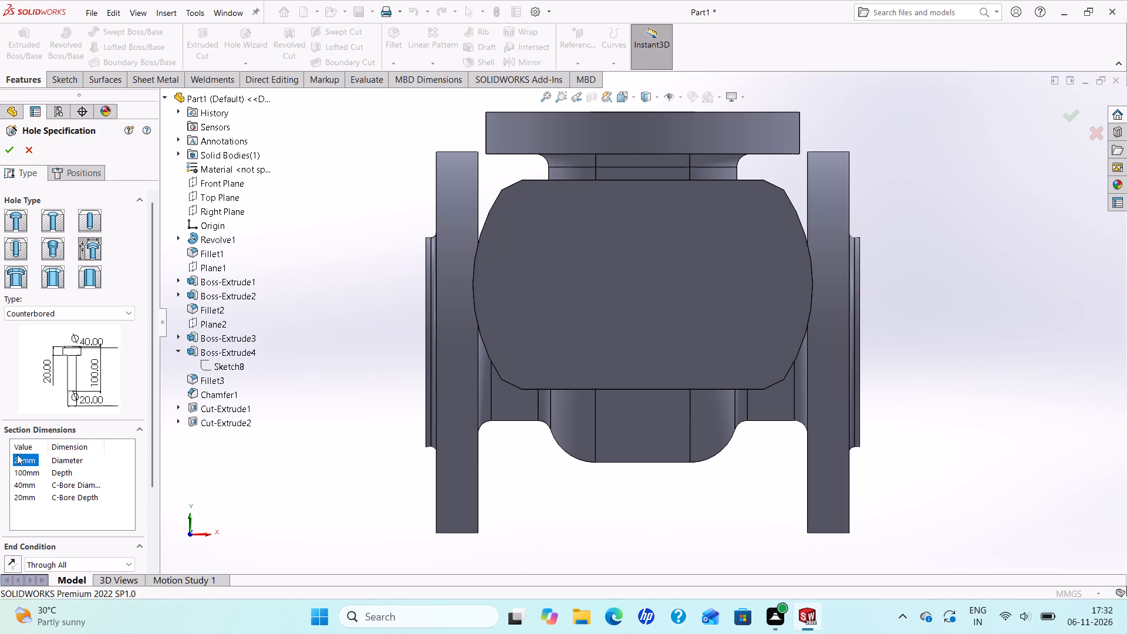
pyautogui.click(22, 454)
pyautogui.click(22, 454)
pyautogui.press('Left')
pyautogui.press('Right')
pyautogui.press('BackSpace')
pyautogui.press('4')
pyautogui.press('Return')
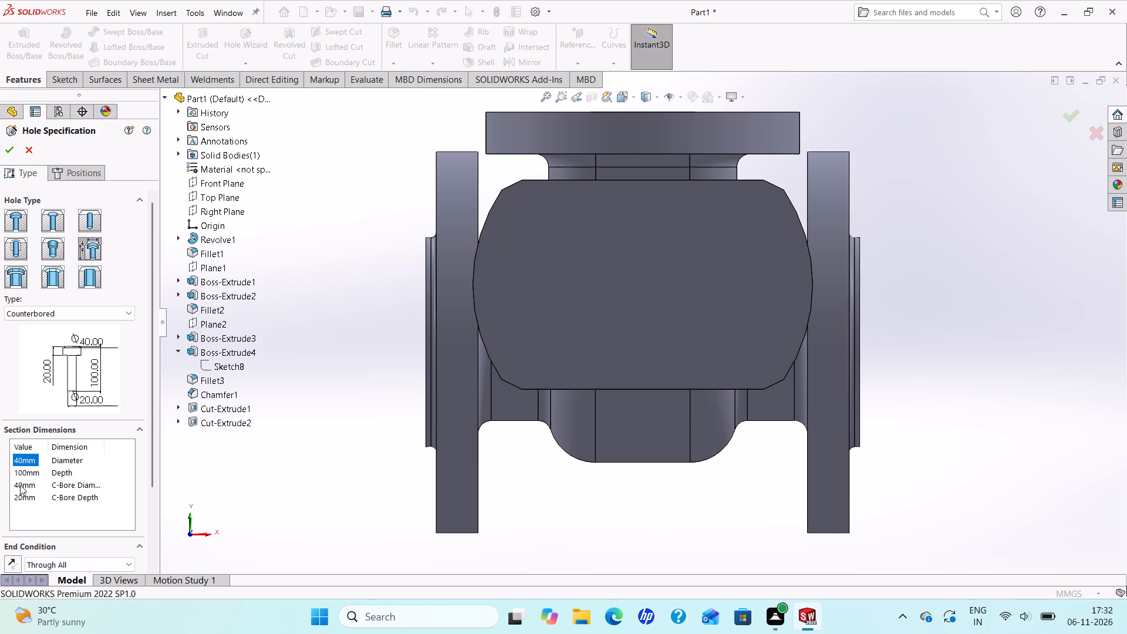
# Set the new hole's counterbore diameter to 60 mm in the section dimensions.
pyautogui.click(19, 484)
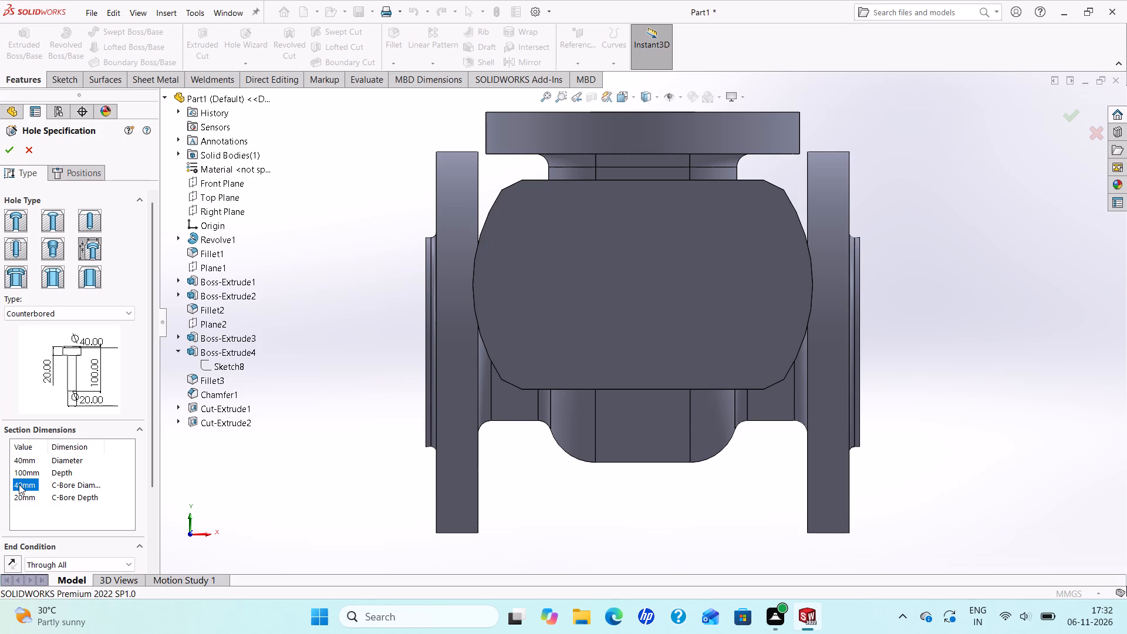
pyautogui.click(19, 484)
pyautogui.click(19, 484)
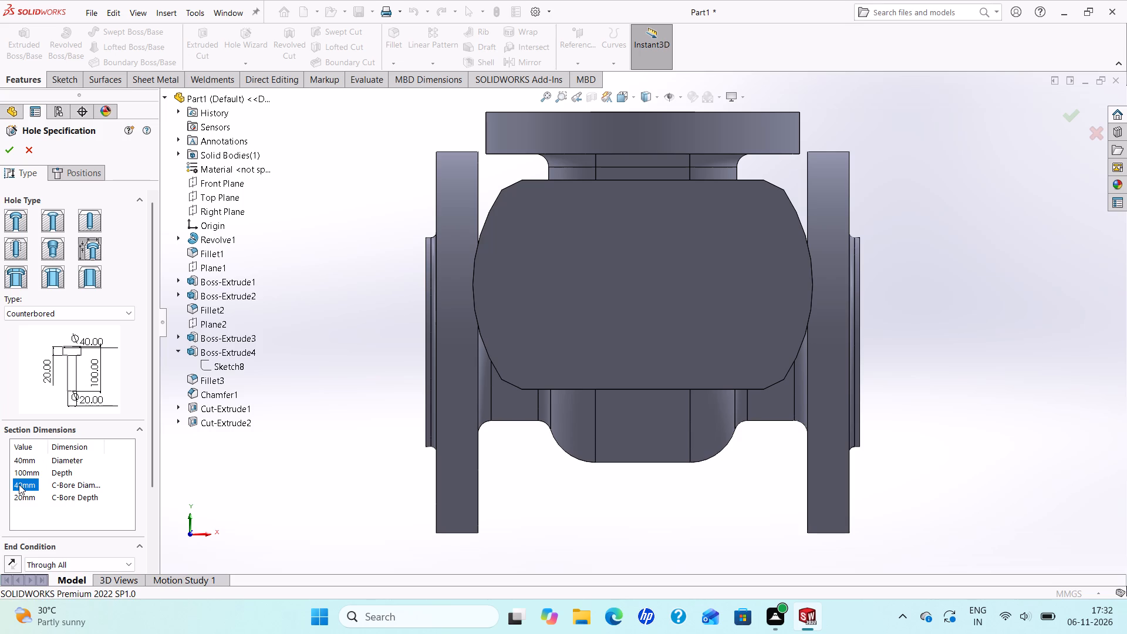
pyautogui.click(21, 478)
pyautogui.click(21, 478)
pyautogui.press('Left')
pyautogui.press('Right')
pyautogui.press('BackSpace')
pyautogui.press('6')
pyautogui.press('Return')
# Set the new hole's counterbore depth to 5 mm in the section dimensions.
pyautogui.doubleClick(25, 496)
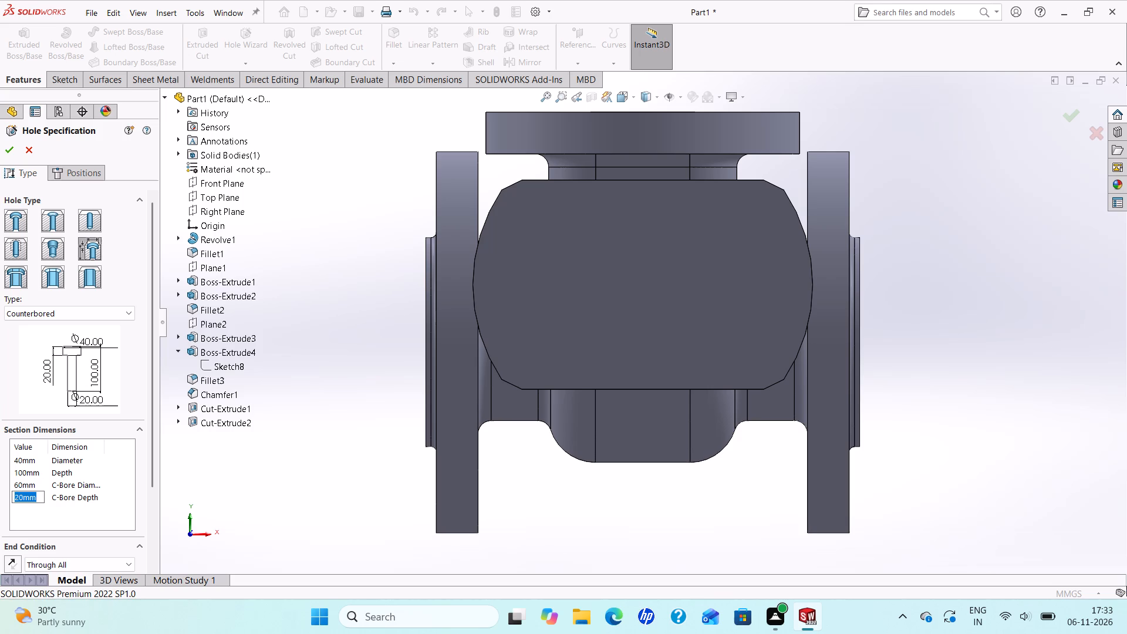
pyautogui.press('Left')
pyautogui.press('Right')
pyautogui.press('Right')
pyautogui.press('BackSpace')
pyautogui.press('BackSpace')
pyautogui.press('5')
pyautogui.press('Return')
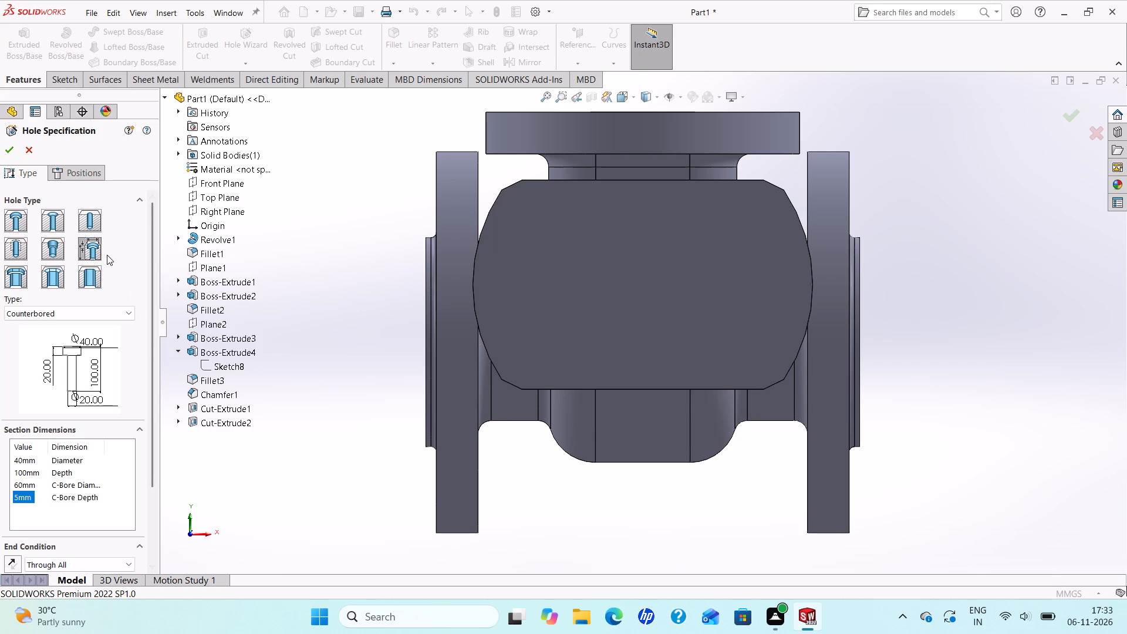
# Show Sketch5, the profile sketch under Boss-Extrude3, as a reference for positioning the hole.
pyautogui.click(178, 337)
pyautogui.click(221, 351)
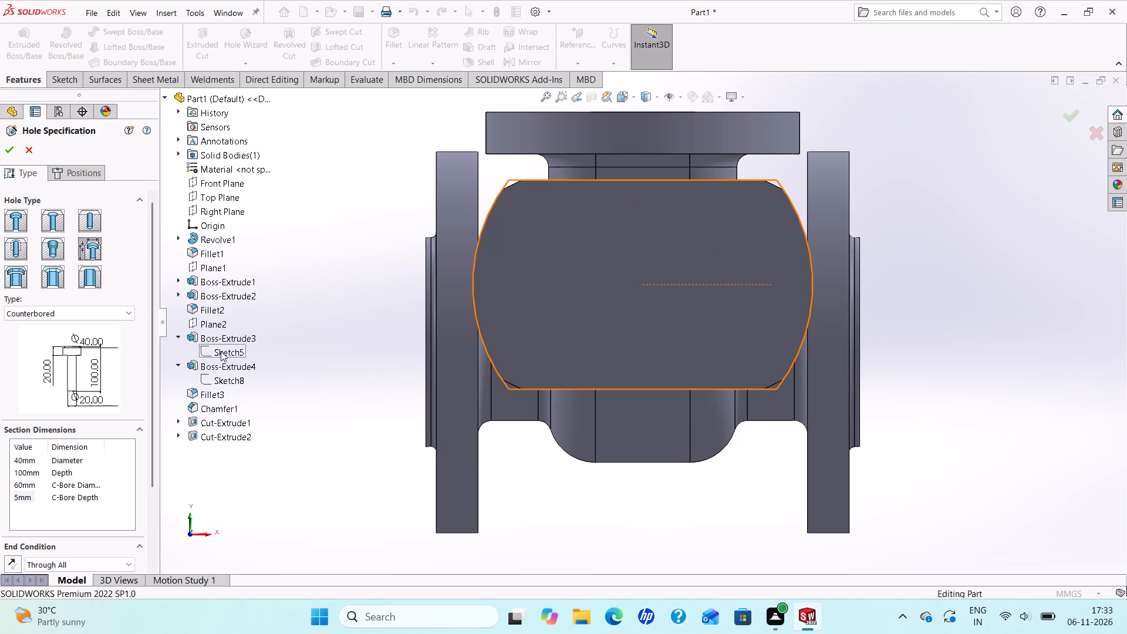
pyautogui.rightClick(221, 351)
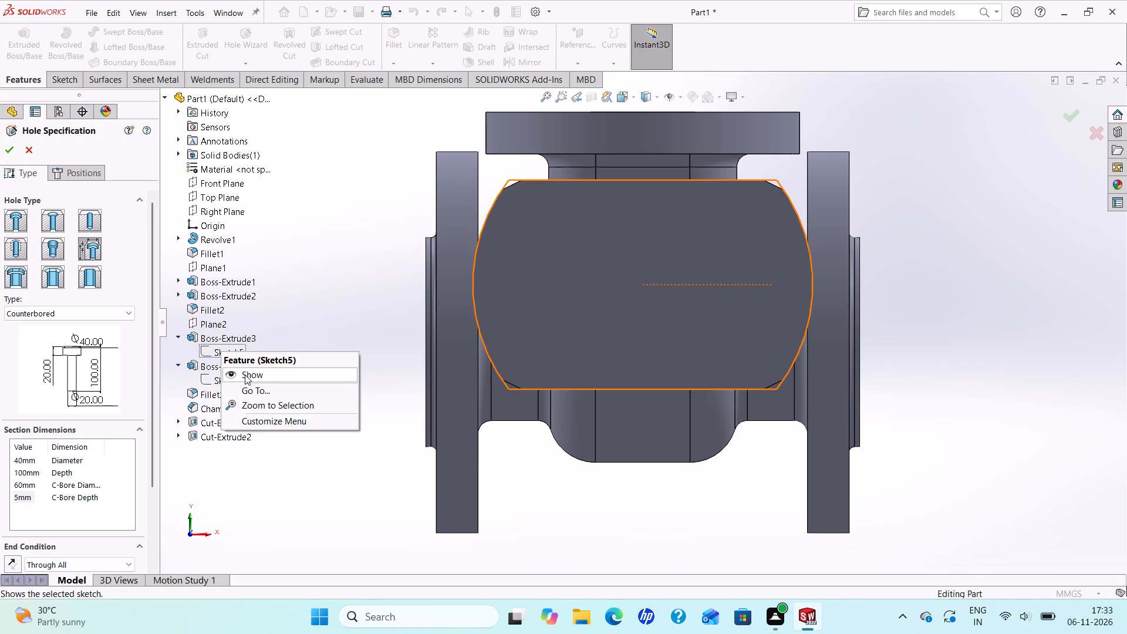
pyautogui.click(245, 375)
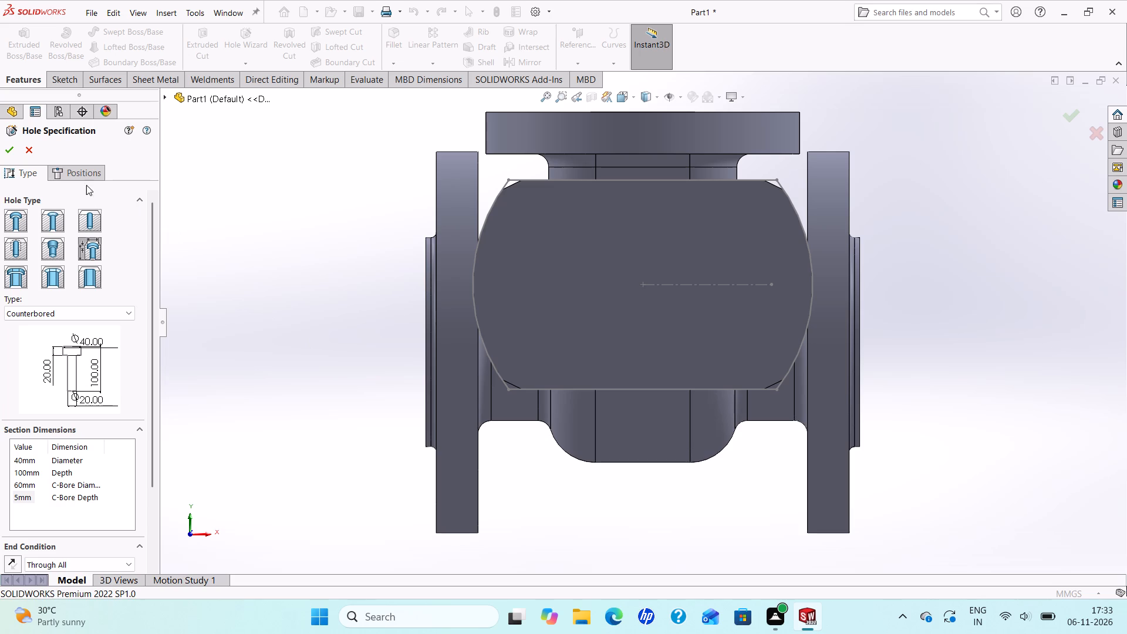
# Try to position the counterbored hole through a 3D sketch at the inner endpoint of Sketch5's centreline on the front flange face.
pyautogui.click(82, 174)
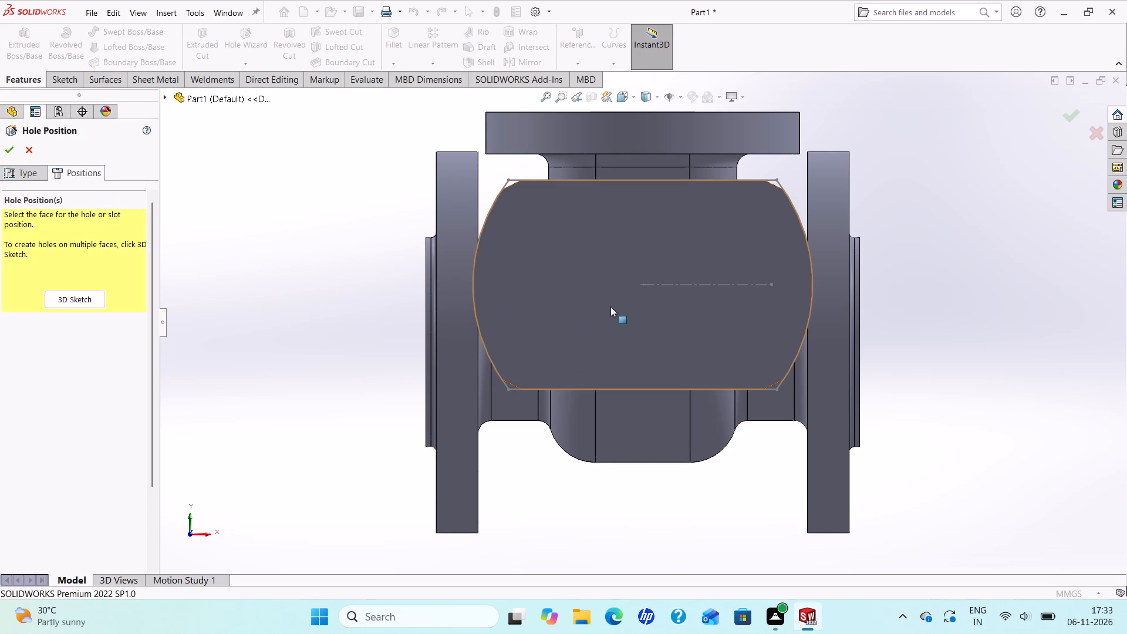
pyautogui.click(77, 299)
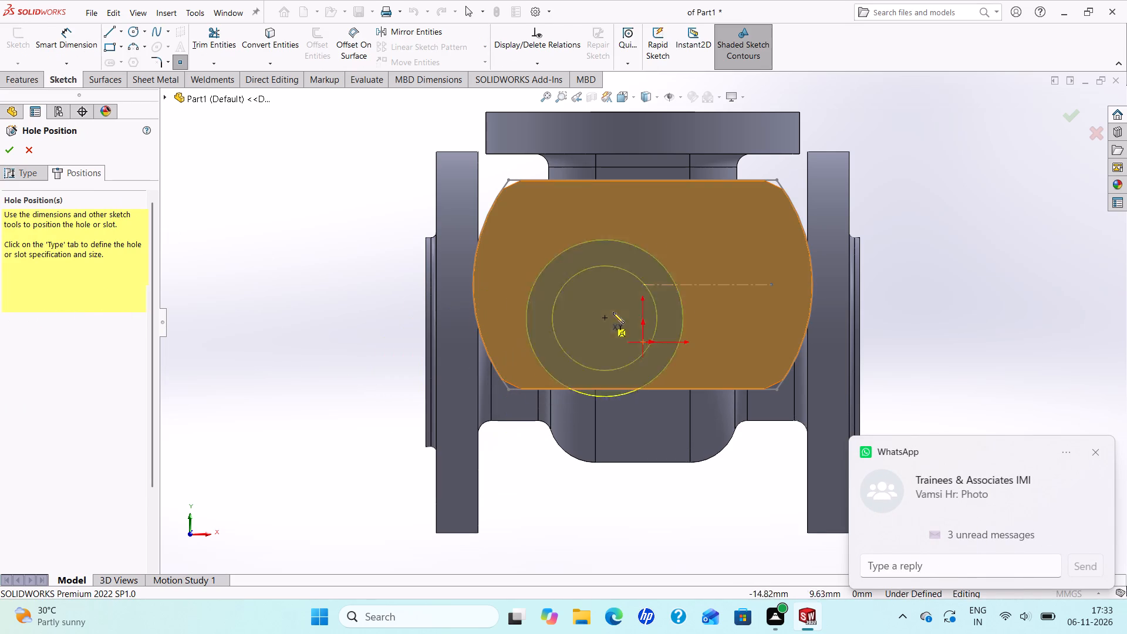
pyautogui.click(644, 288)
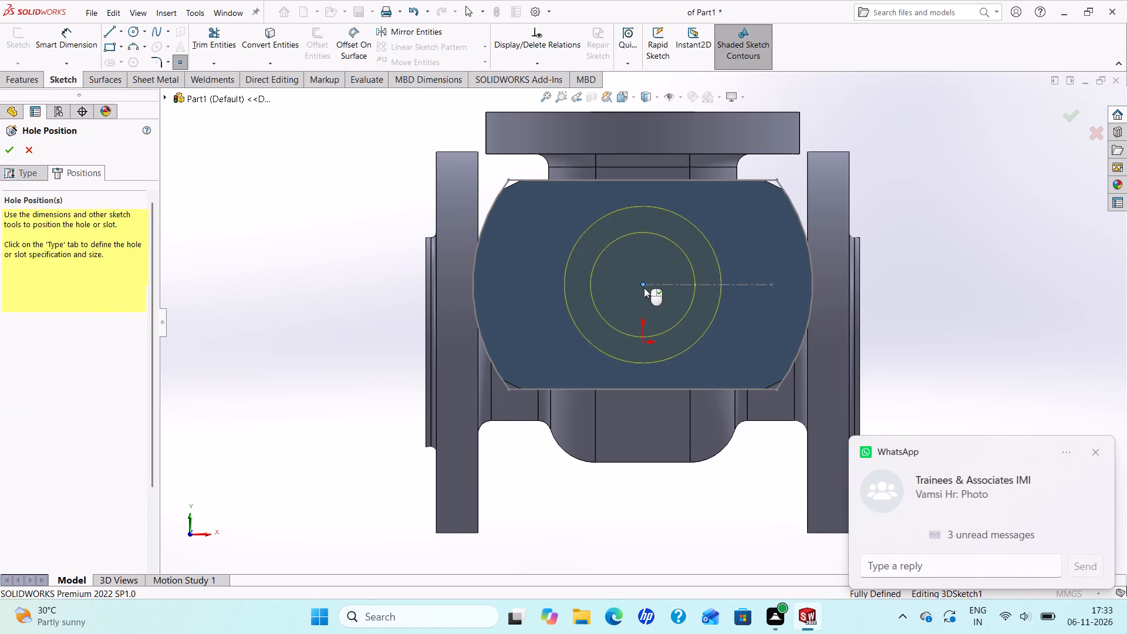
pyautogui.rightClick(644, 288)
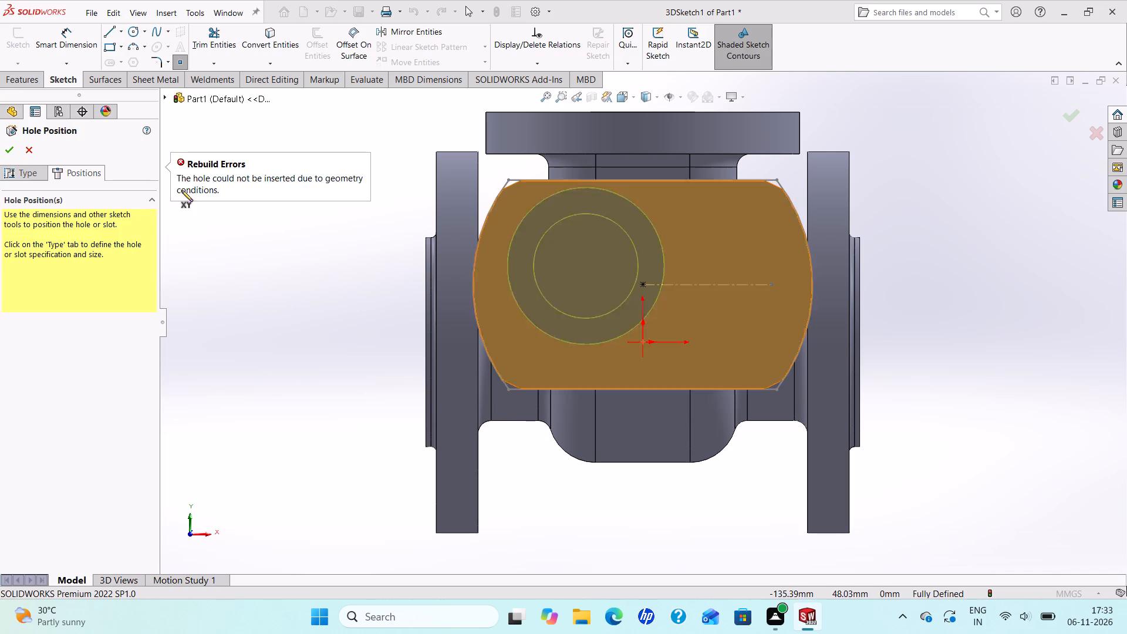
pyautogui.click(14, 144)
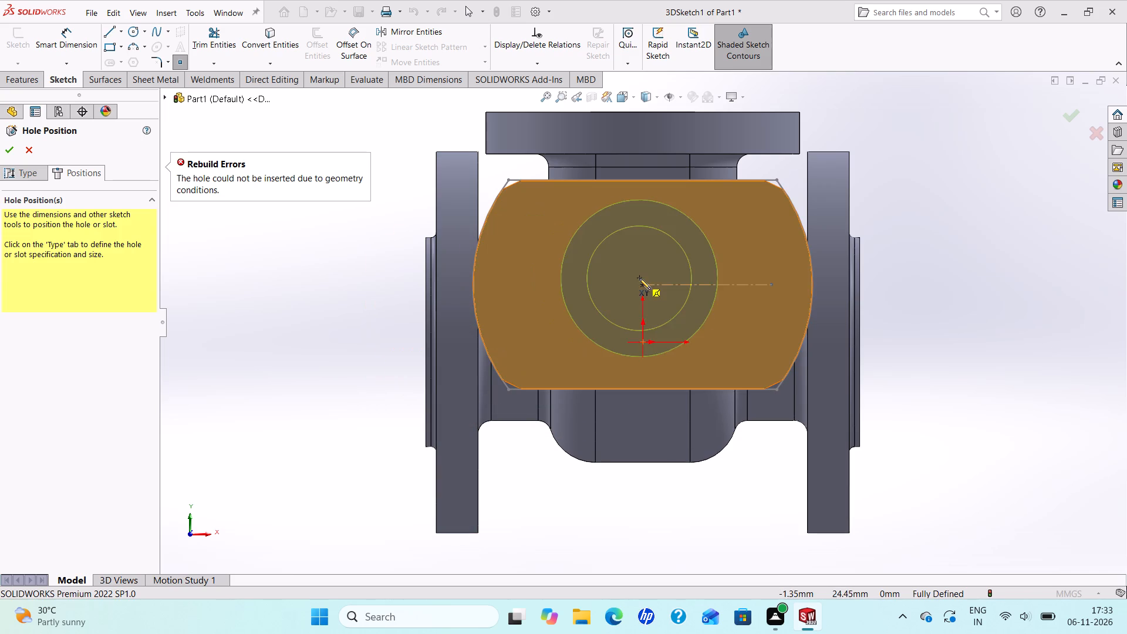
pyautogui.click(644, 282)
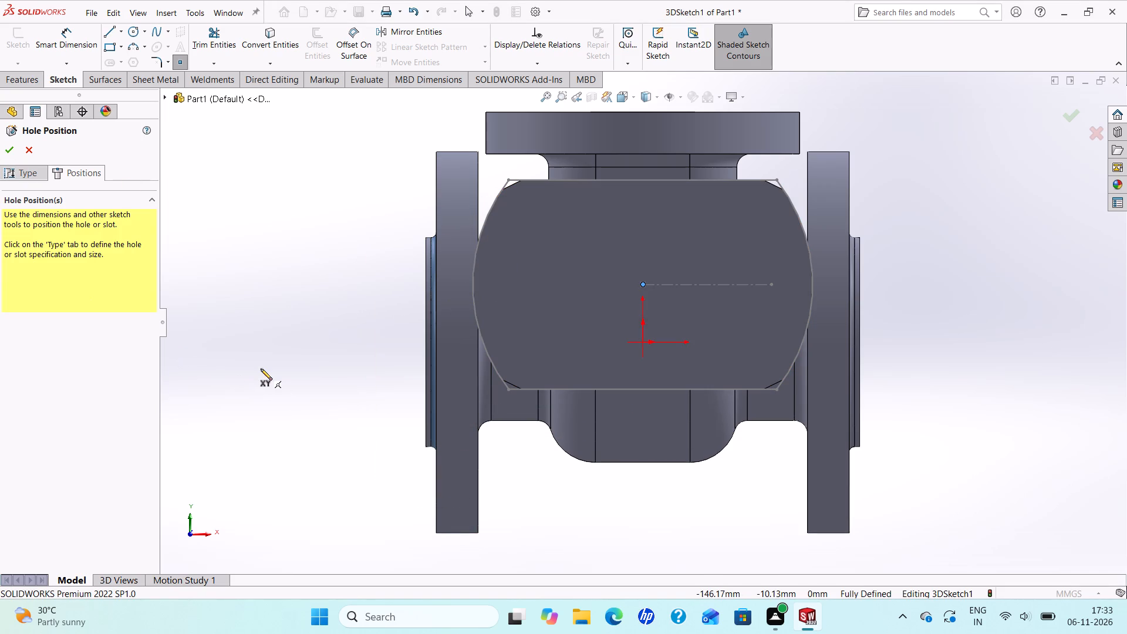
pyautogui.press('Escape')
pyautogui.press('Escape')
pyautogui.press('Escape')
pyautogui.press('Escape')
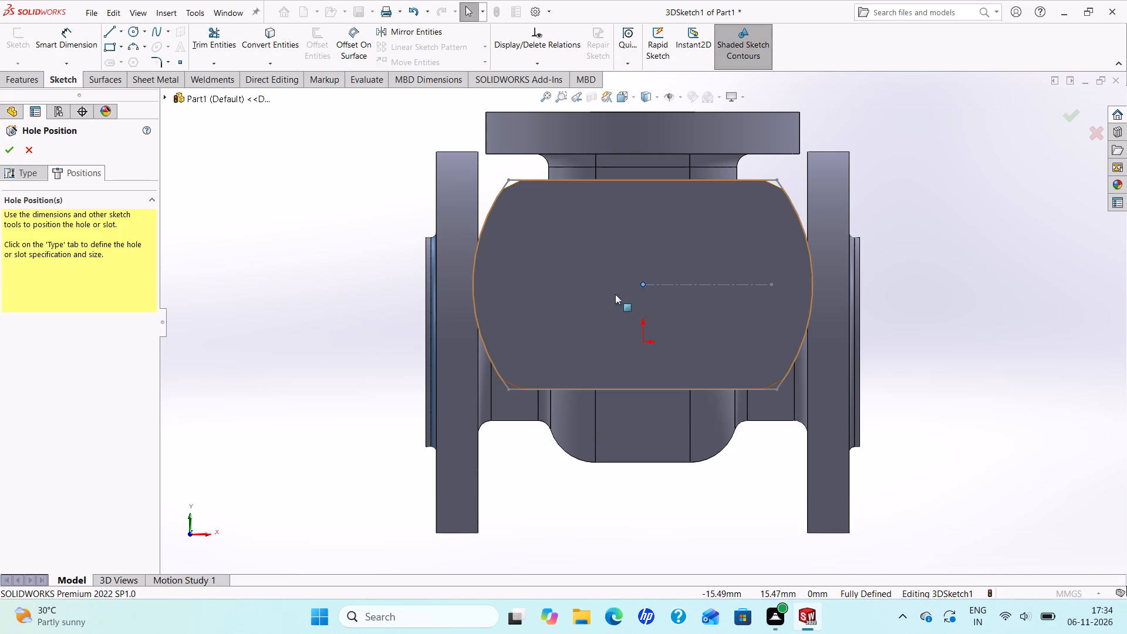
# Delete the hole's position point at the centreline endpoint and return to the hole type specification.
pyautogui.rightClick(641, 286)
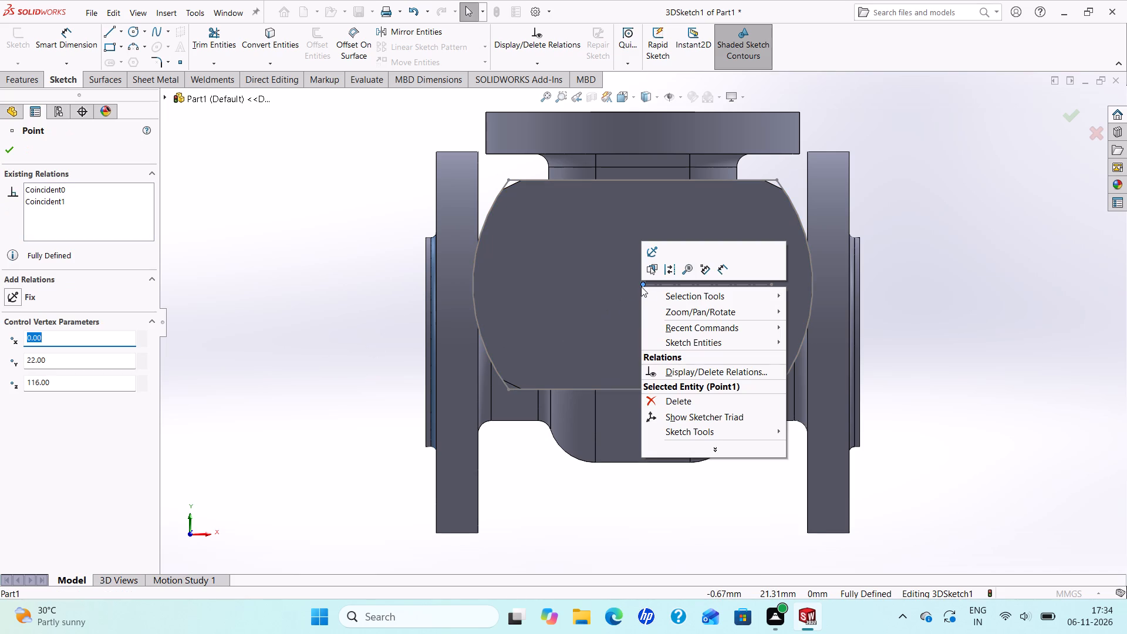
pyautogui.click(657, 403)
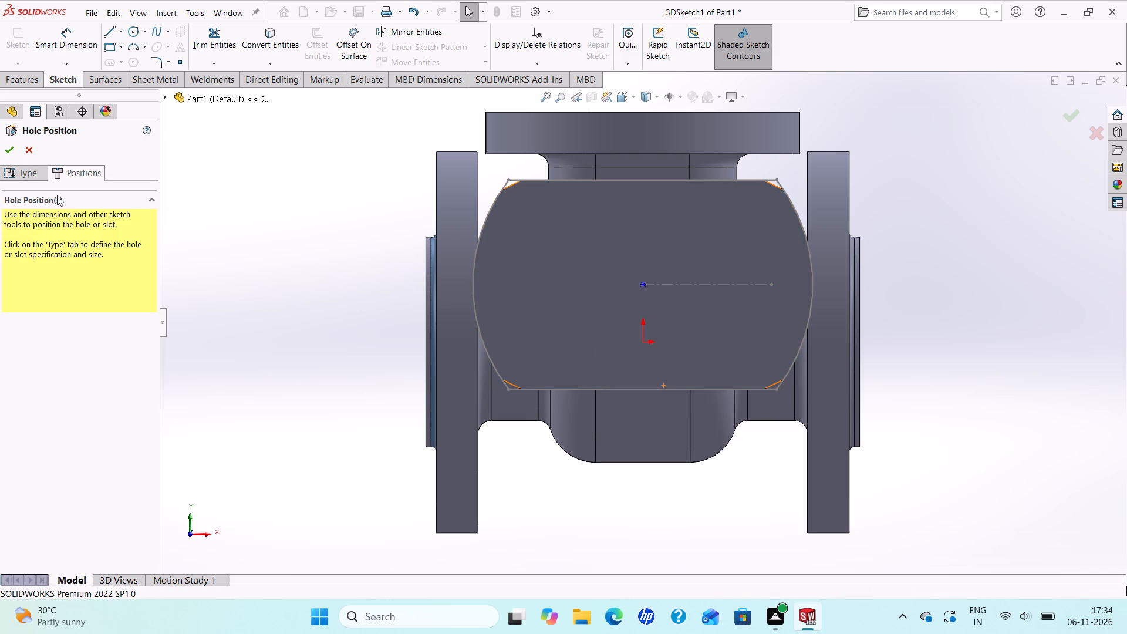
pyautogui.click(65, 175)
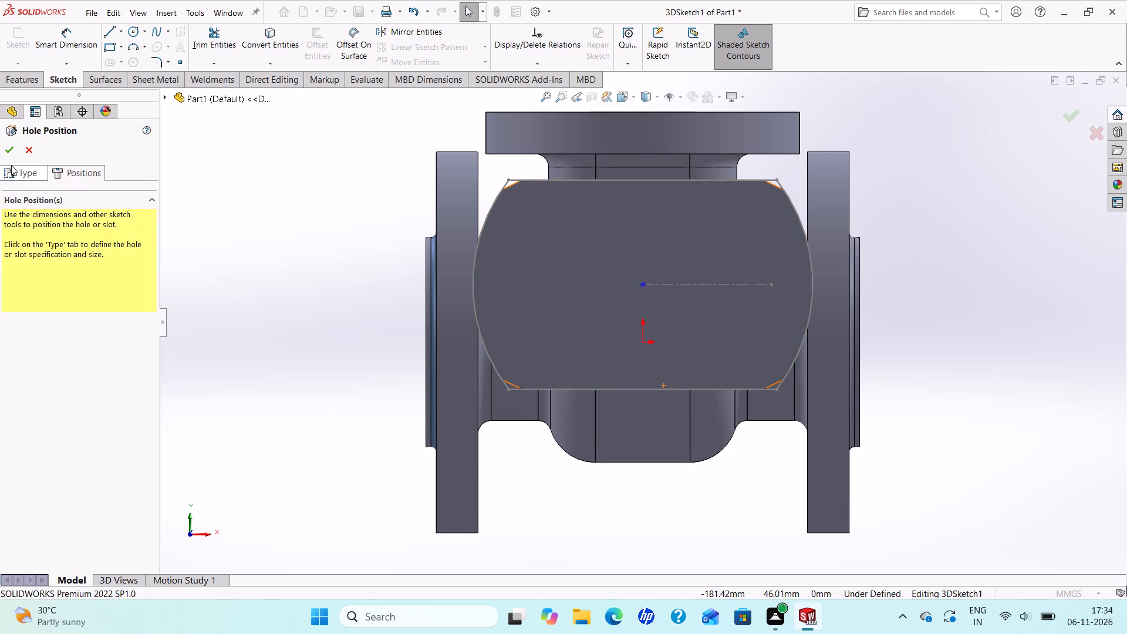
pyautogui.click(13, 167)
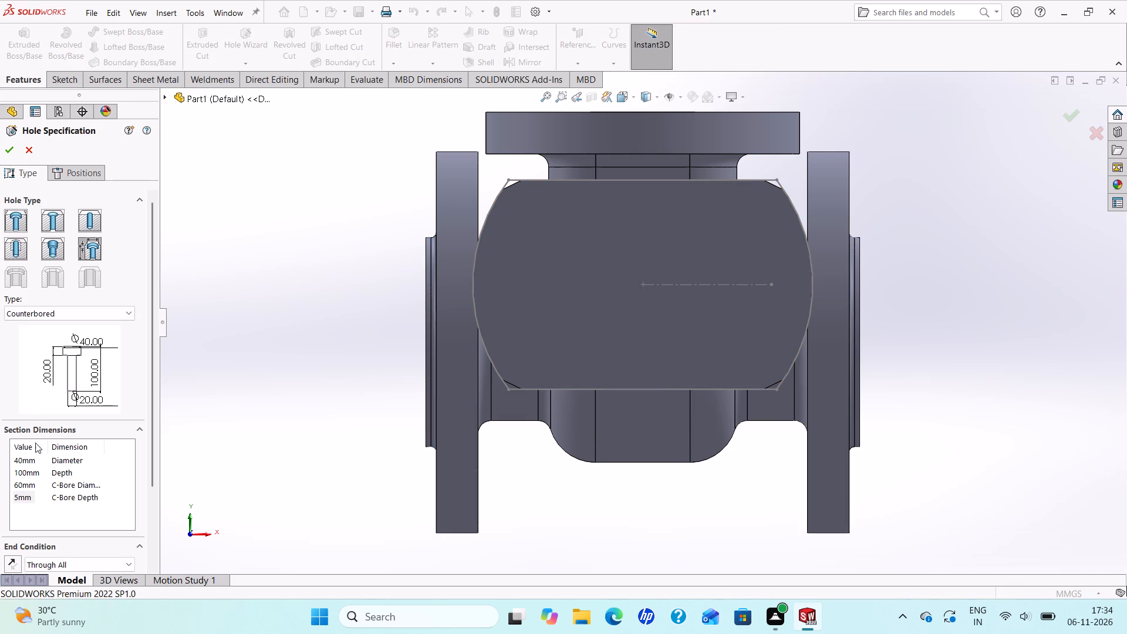
# Start a new 3D sketch for the hole position and place the hole at the inner endpoint of Sketch5's centreline.
pyautogui.click(72, 174)
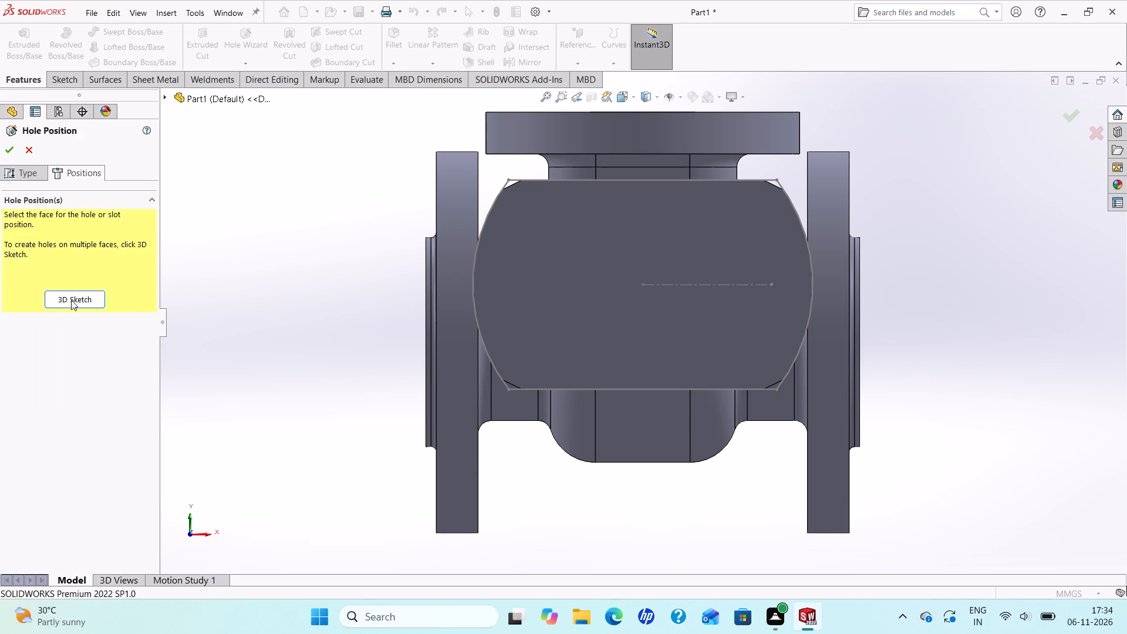
pyautogui.click(72, 301)
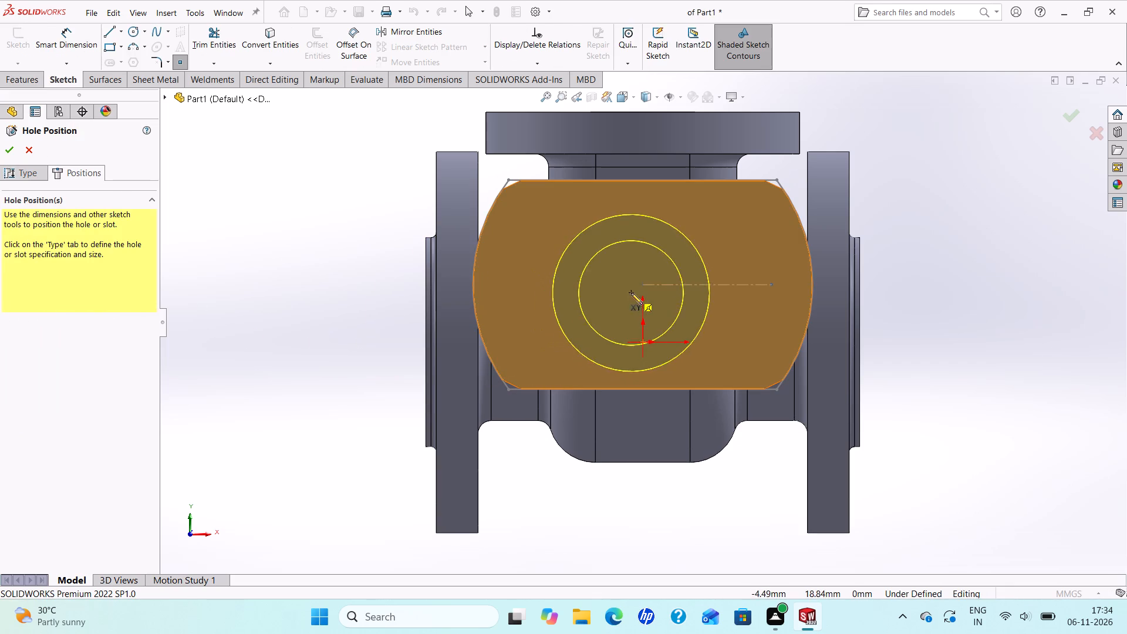
pyautogui.click(642, 287)
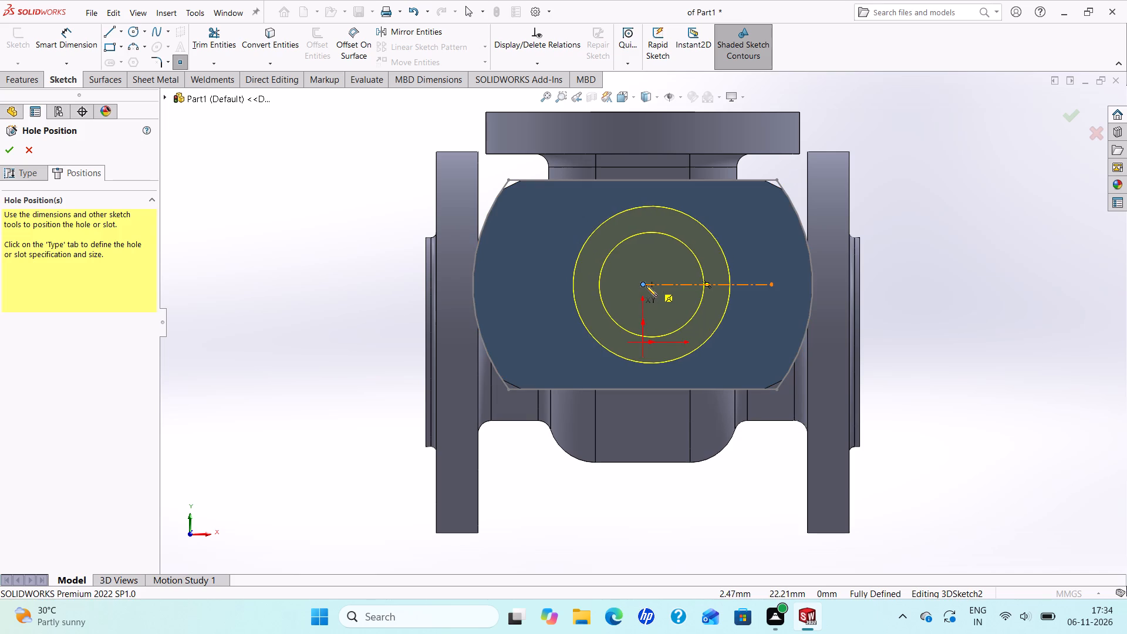
# Place another hole point on Sketch5's centreline, about 0.01 mm from its inner endpoint.
pyautogui.scroll(-13, 646, 285)
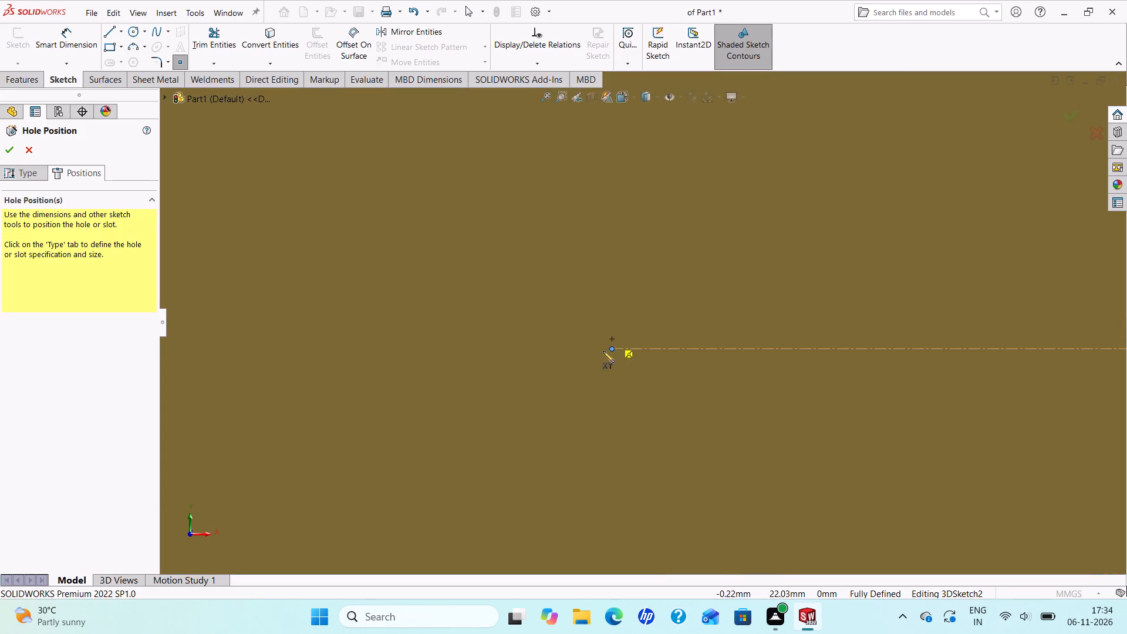
pyautogui.scroll(-5, 603, 351)
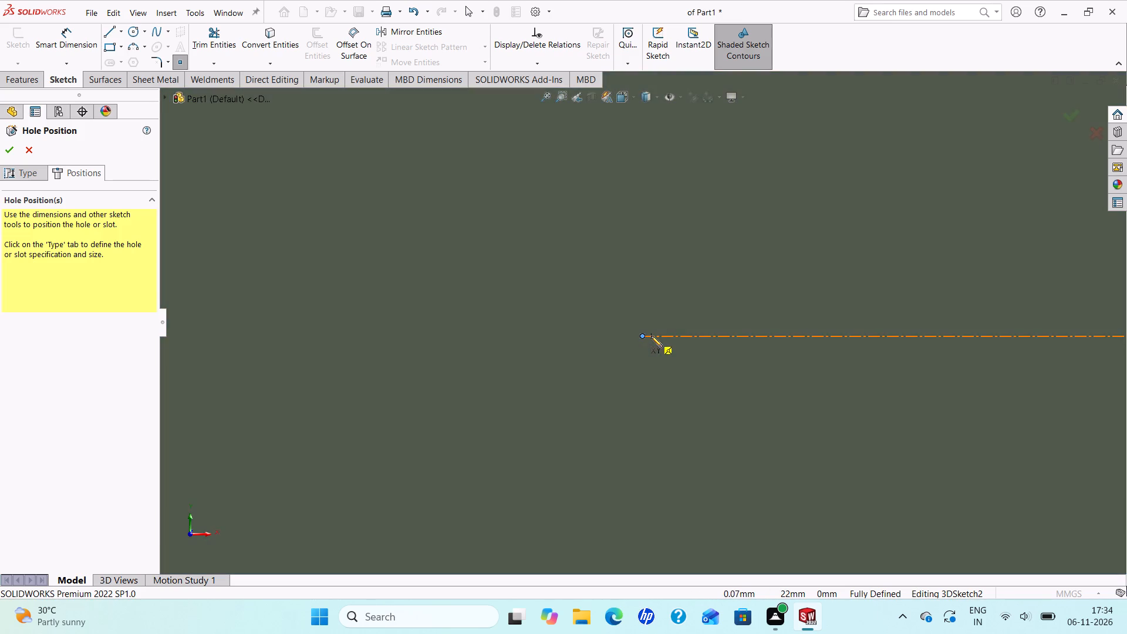
pyautogui.scroll(-9, 649, 335)
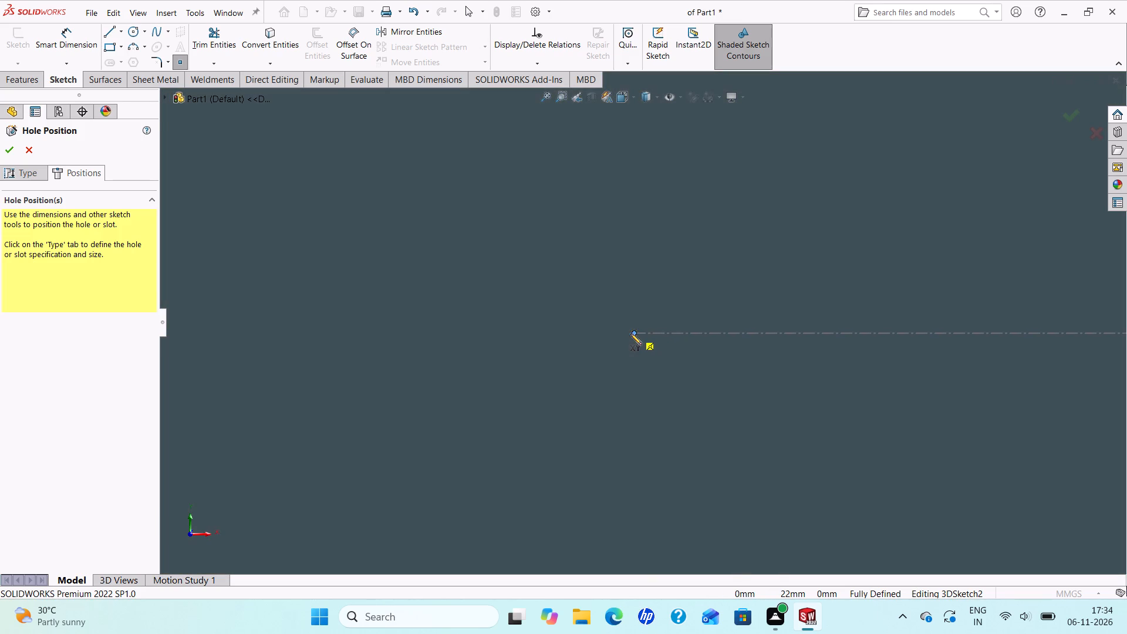
pyautogui.scroll(-1, 630, 333)
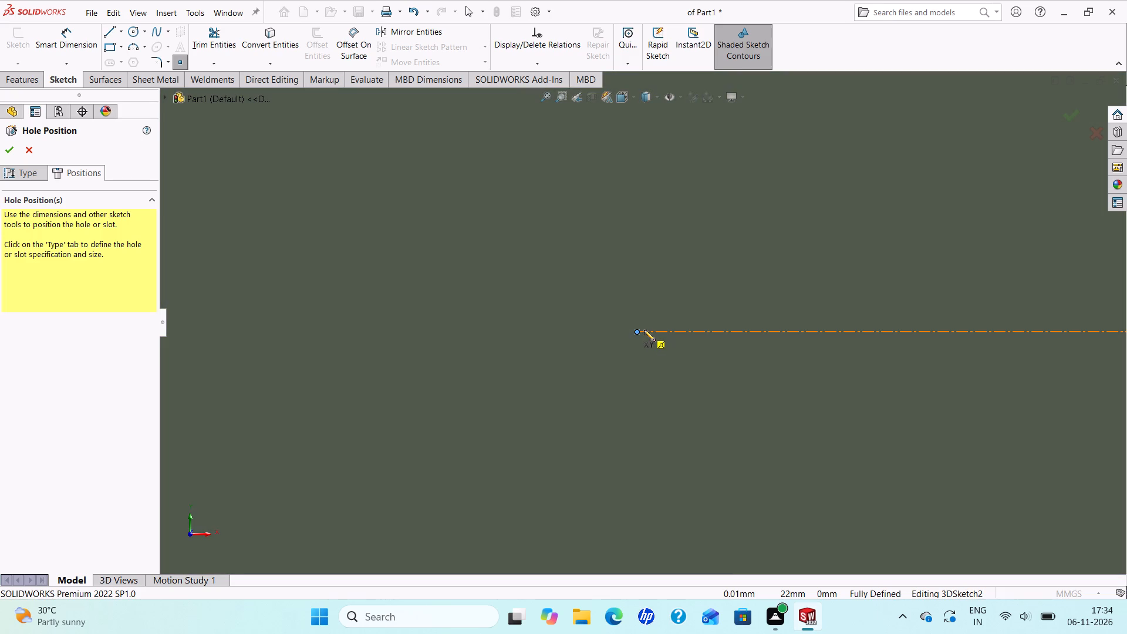
pyautogui.click(643, 330)
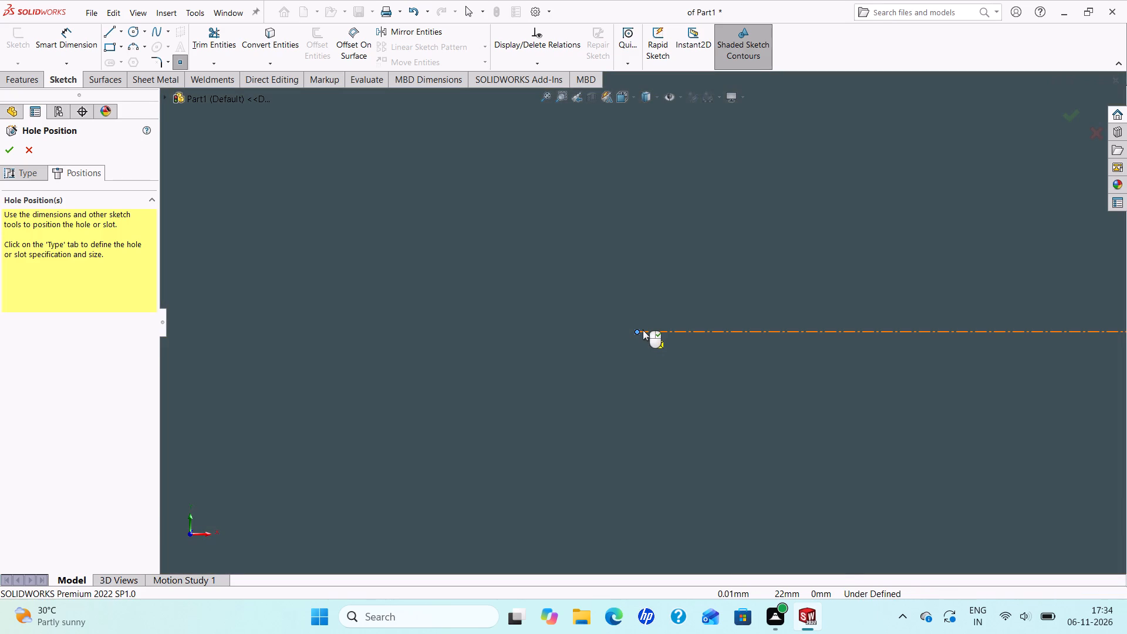
pyautogui.scroll(7, 643, 330)
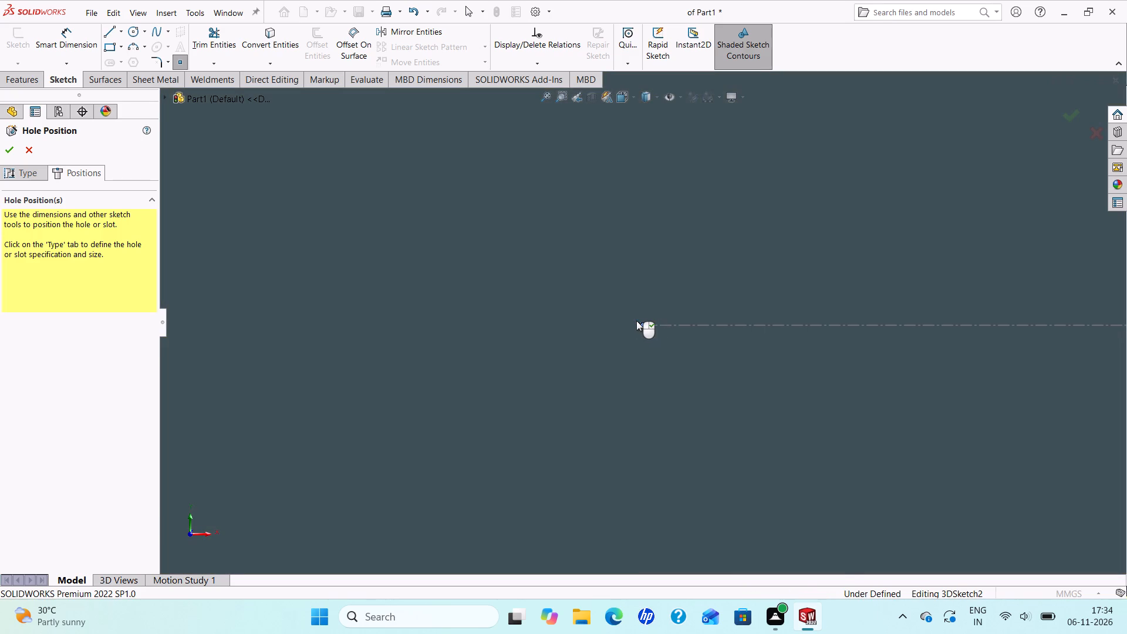
pyautogui.scroll(14, 636, 321)
pyautogui.scroll(8, 636, 321)
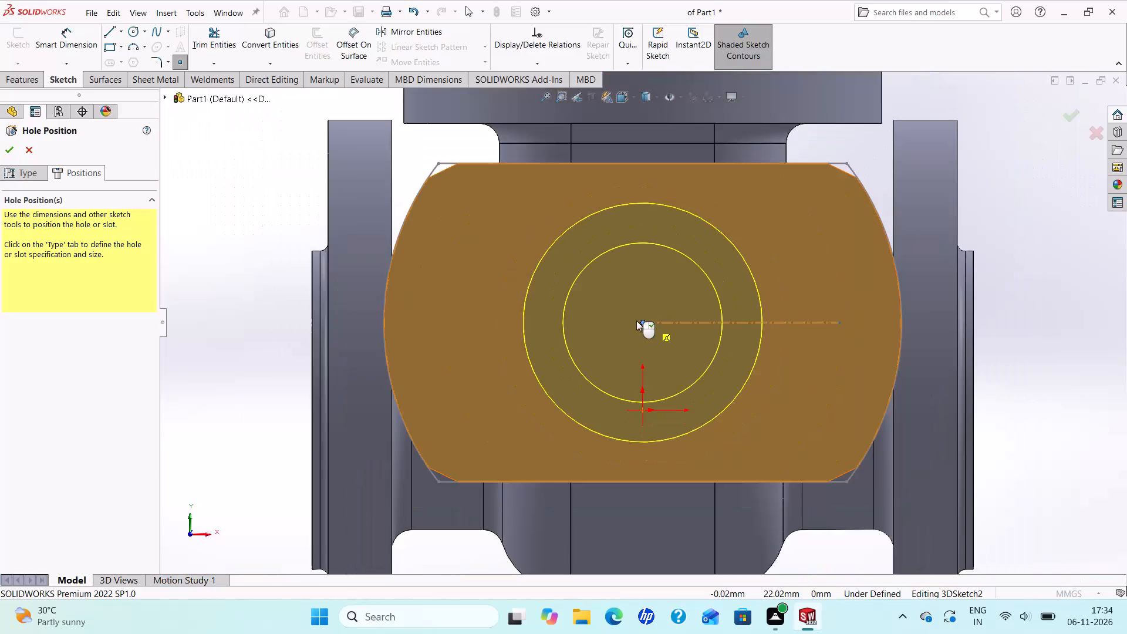
pyautogui.scroll(3, 635, 320)
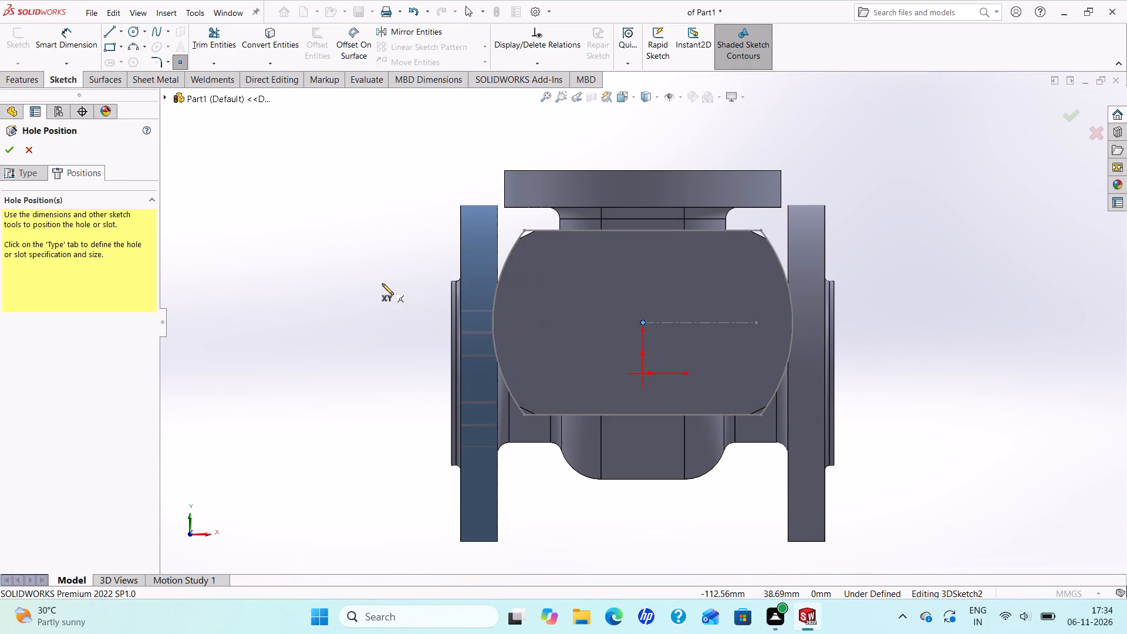
# Place a further hole point on the inner endpoint of Sketch5's centreline.
pyautogui.scroll(-15, 638, 332)
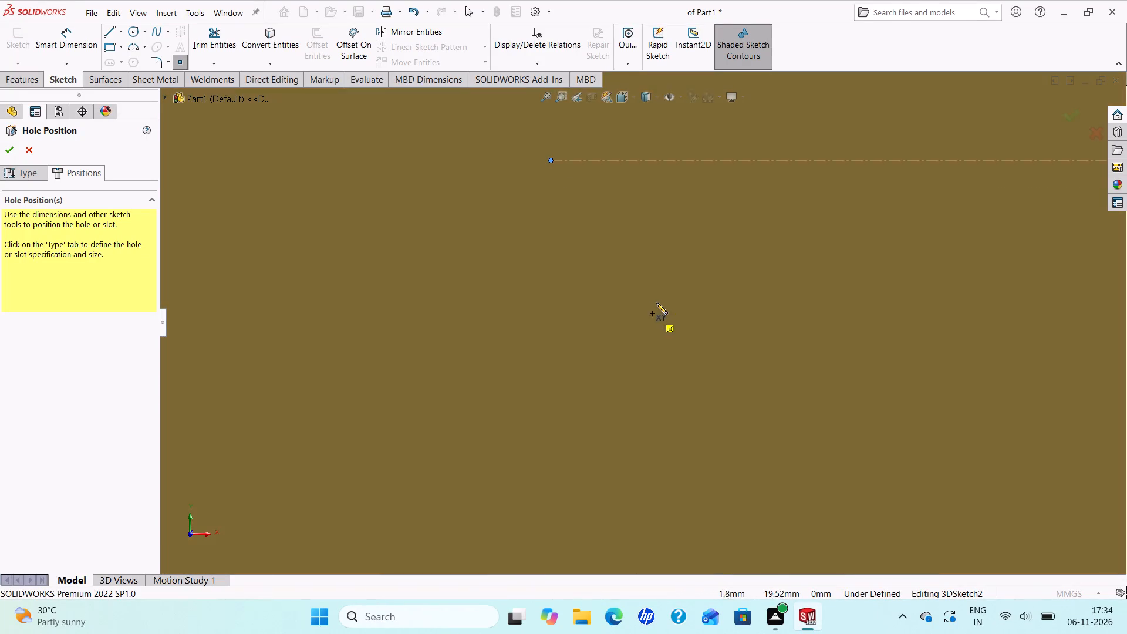
pyautogui.scroll(3, 563, 167)
pyautogui.scroll(-3, 592, 201)
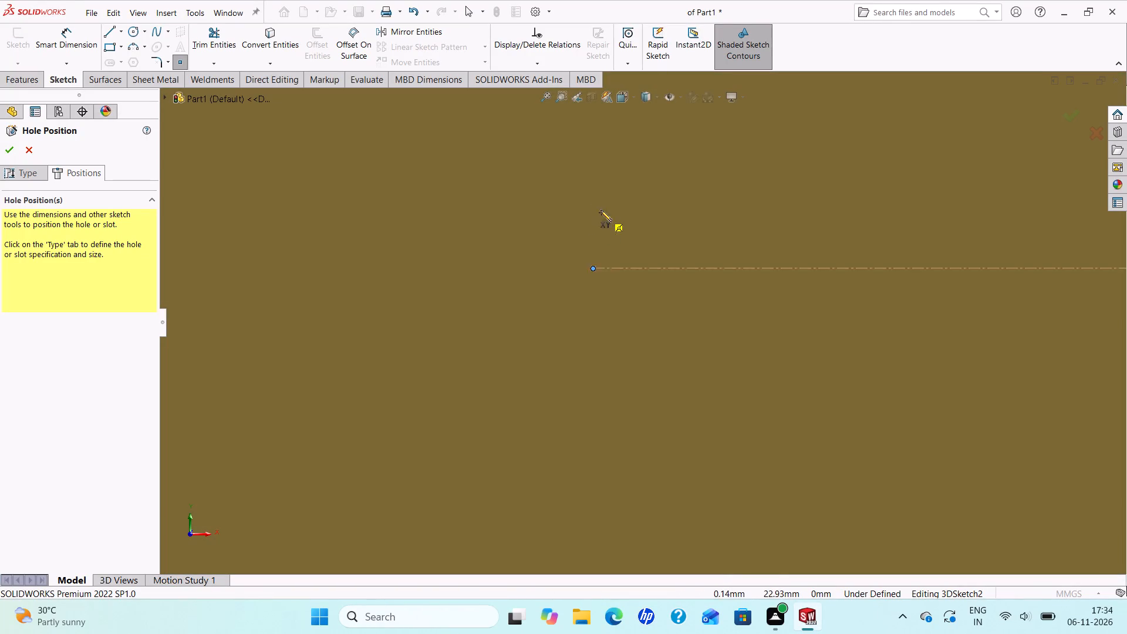
pyautogui.scroll(-2, 600, 210)
pyautogui.scroll(-1, 616, 285)
pyautogui.scroll(-5, 582, 319)
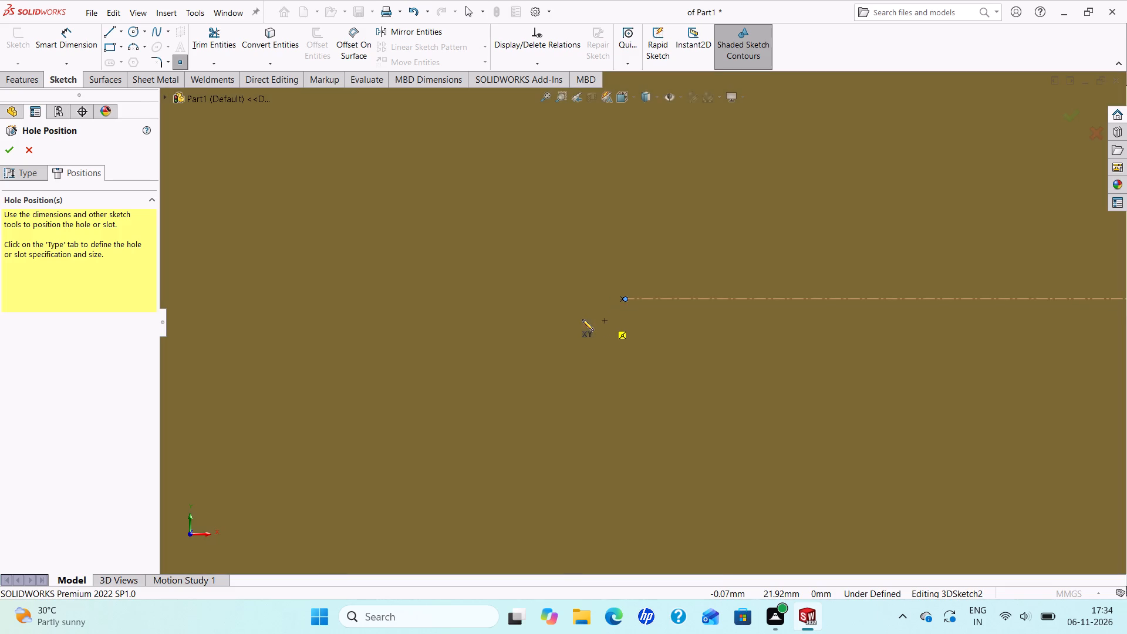
pyautogui.scroll(-6, 606, 295)
pyautogui.scroll(-5, 650, 315)
pyautogui.scroll(-5, 711, 330)
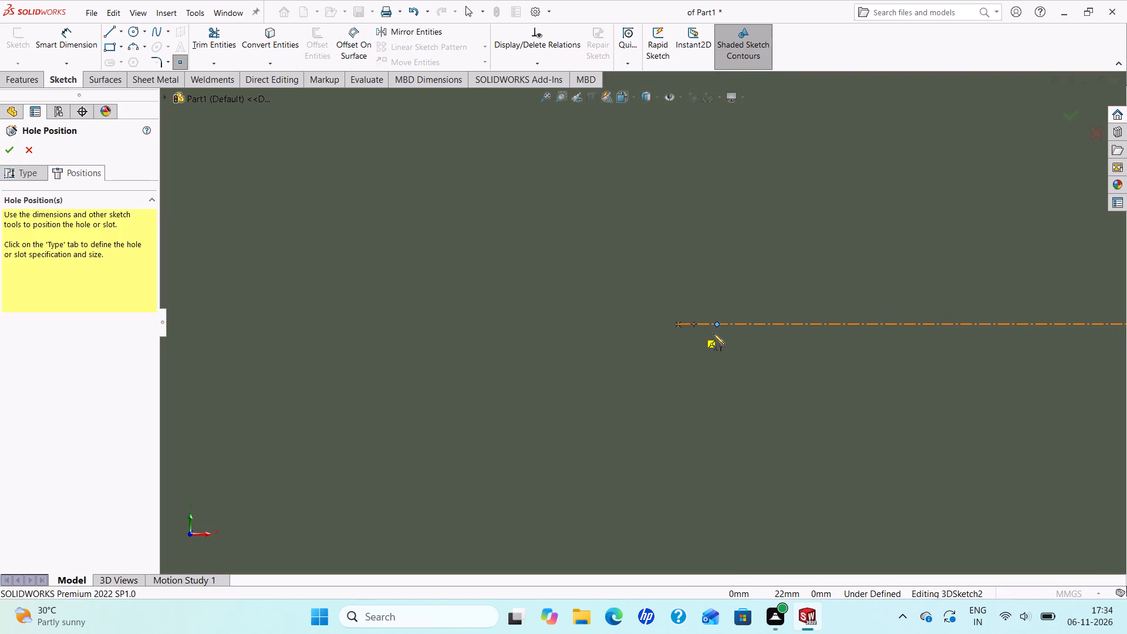
pyautogui.click(677, 324)
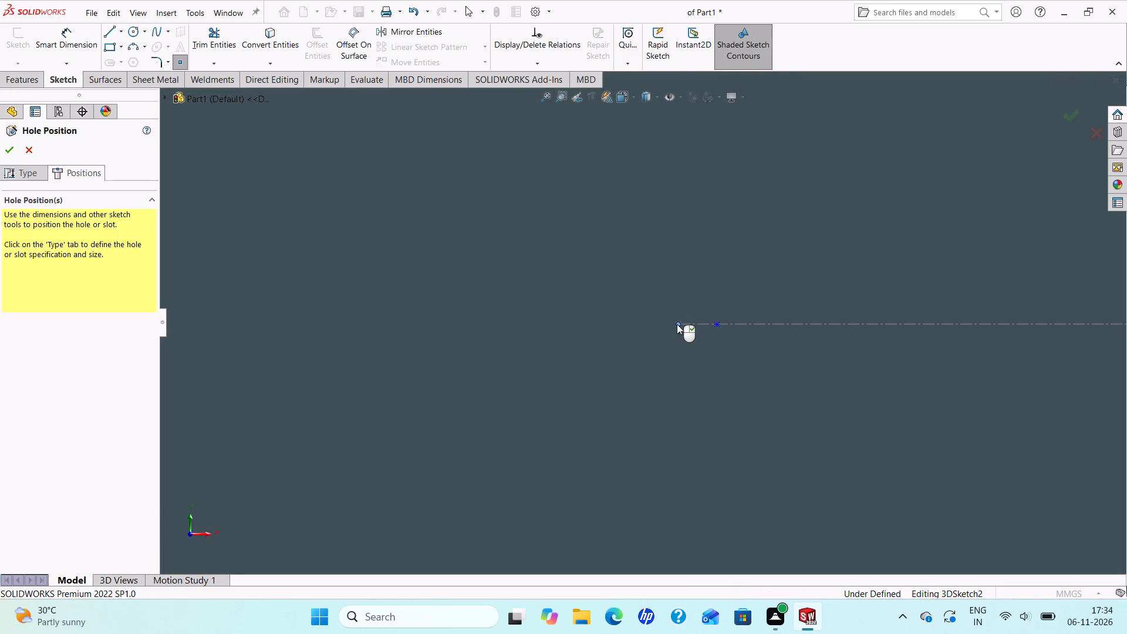
pyautogui.scroll(15, 663, 316)
pyautogui.scroll(11, 654, 298)
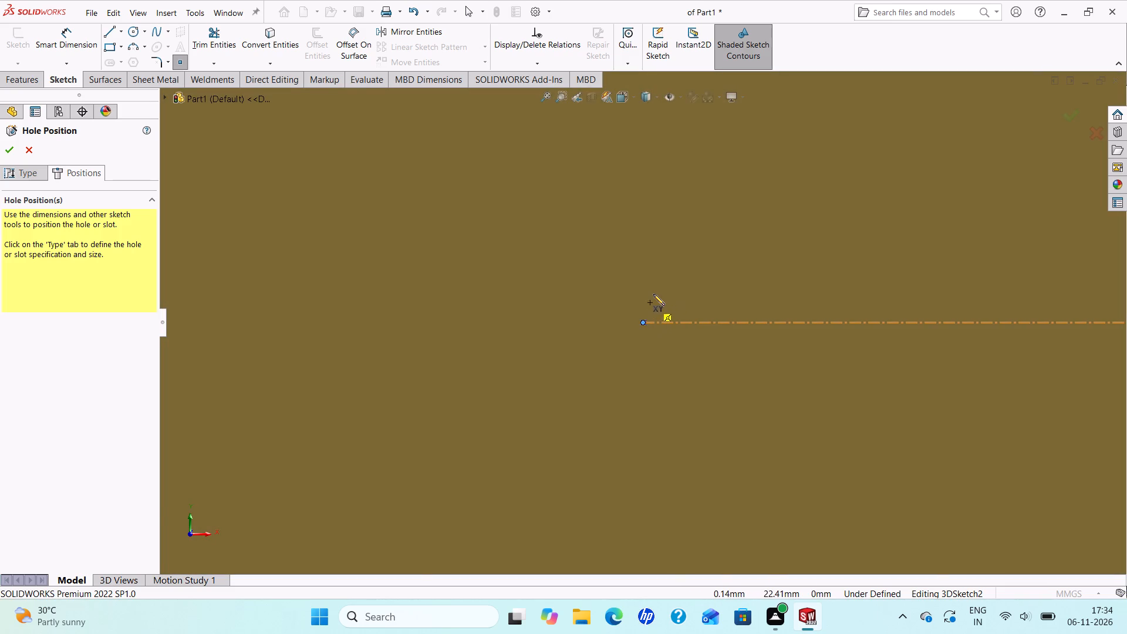
pyautogui.scroll(12, 653, 294)
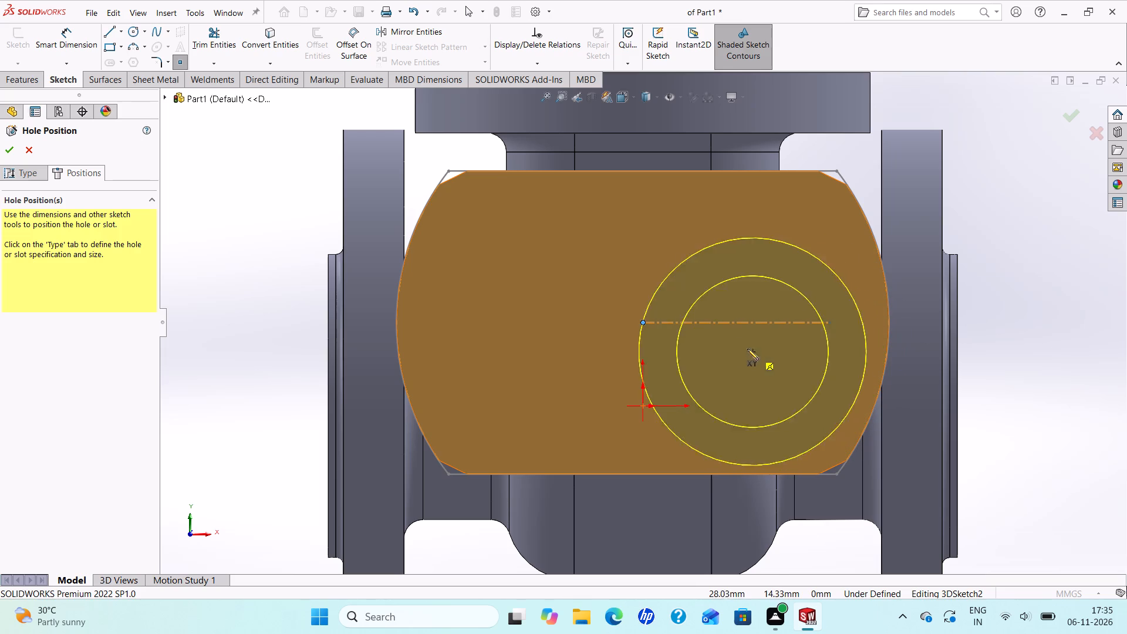
# Place a hole point about 0.04 mm outside the centreline's inner endpoint and finish the 40 mm counterbored hole.
pyautogui.scroll(-4, 643, 330)
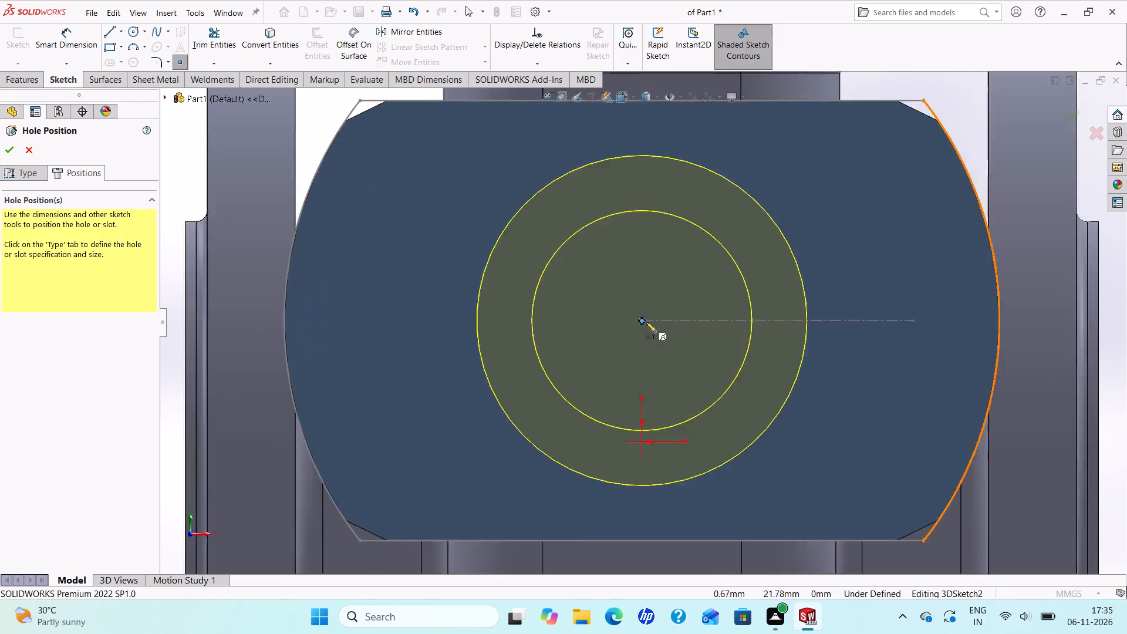
pyautogui.scroll(-10, 646, 322)
pyautogui.scroll(-6, 599, 353)
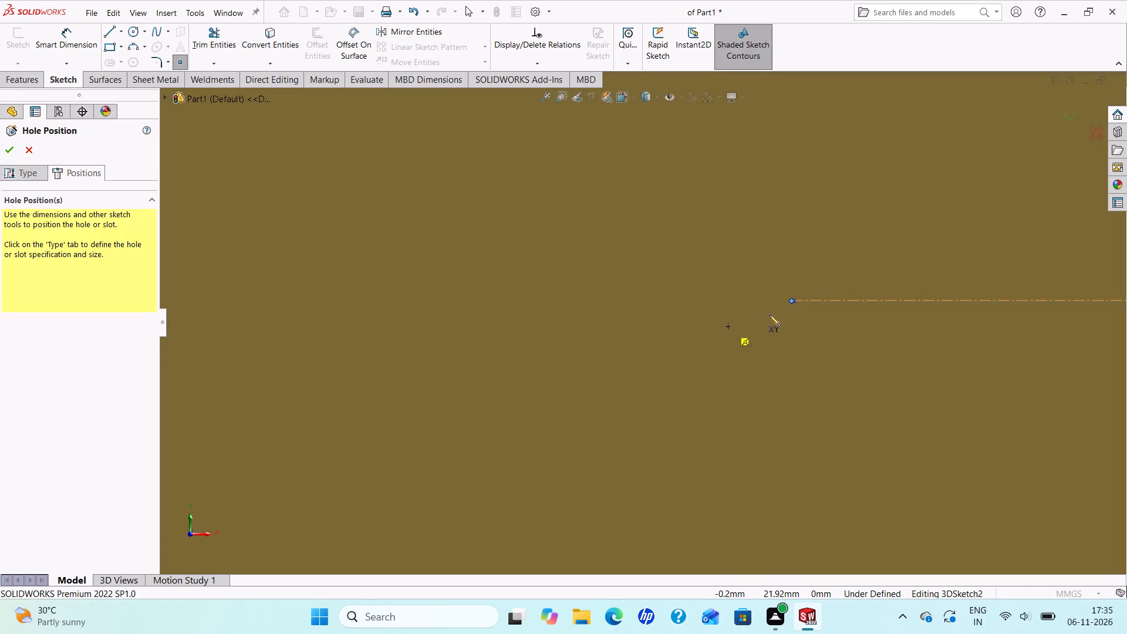
pyautogui.click(781, 301)
pyautogui.scroll(15, 781, 301)
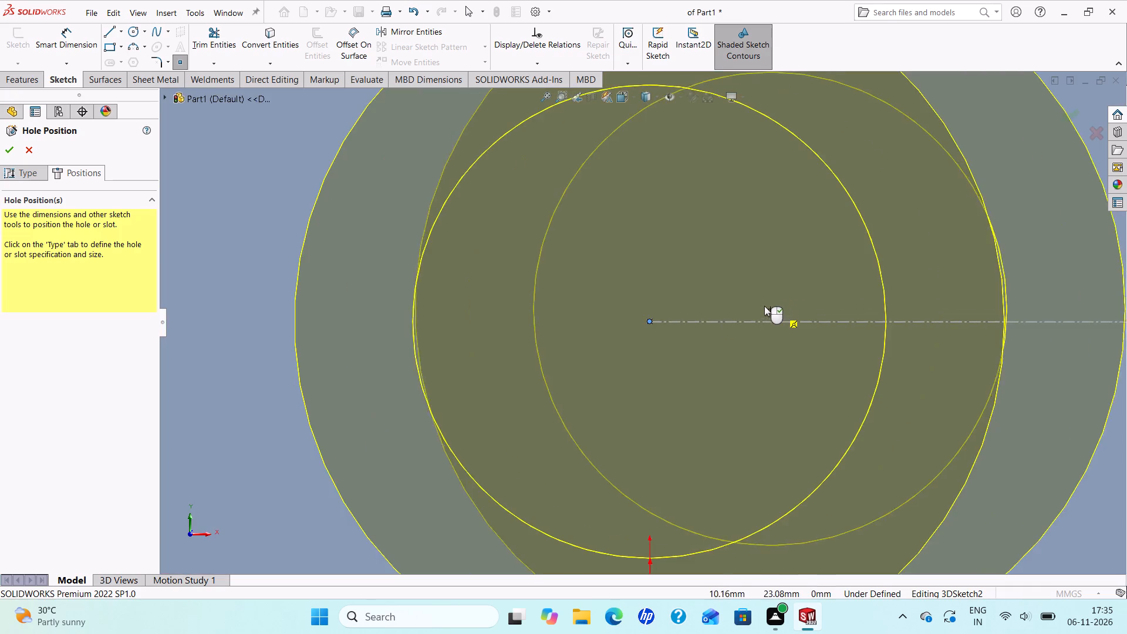
pyautogui.scroll(4, 764, 306)
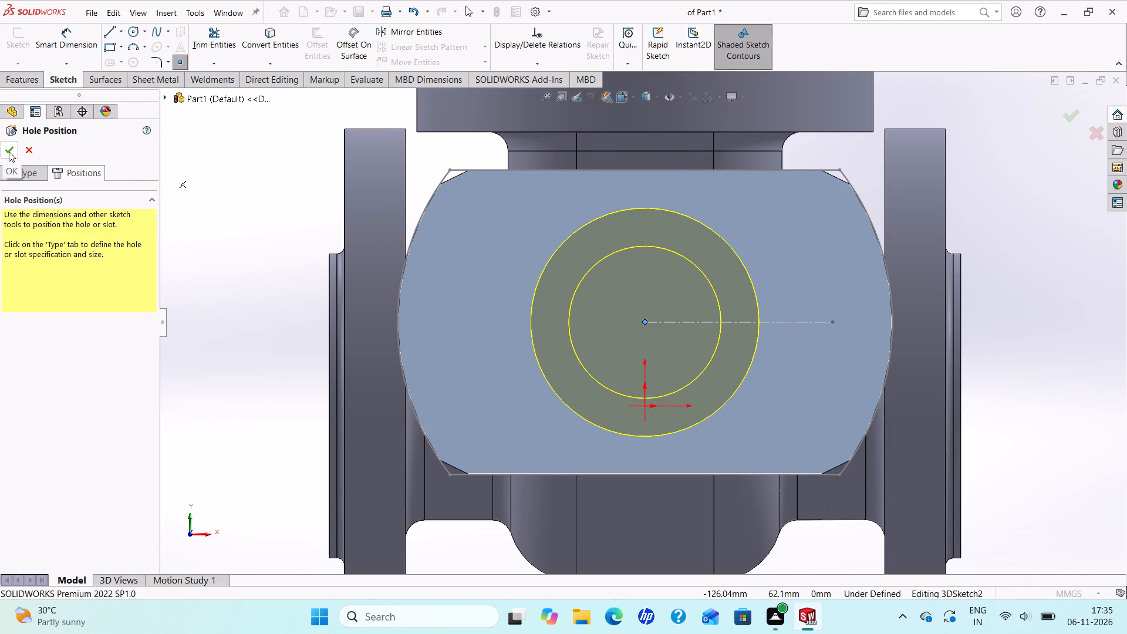
pyautogui.click(9, 151)
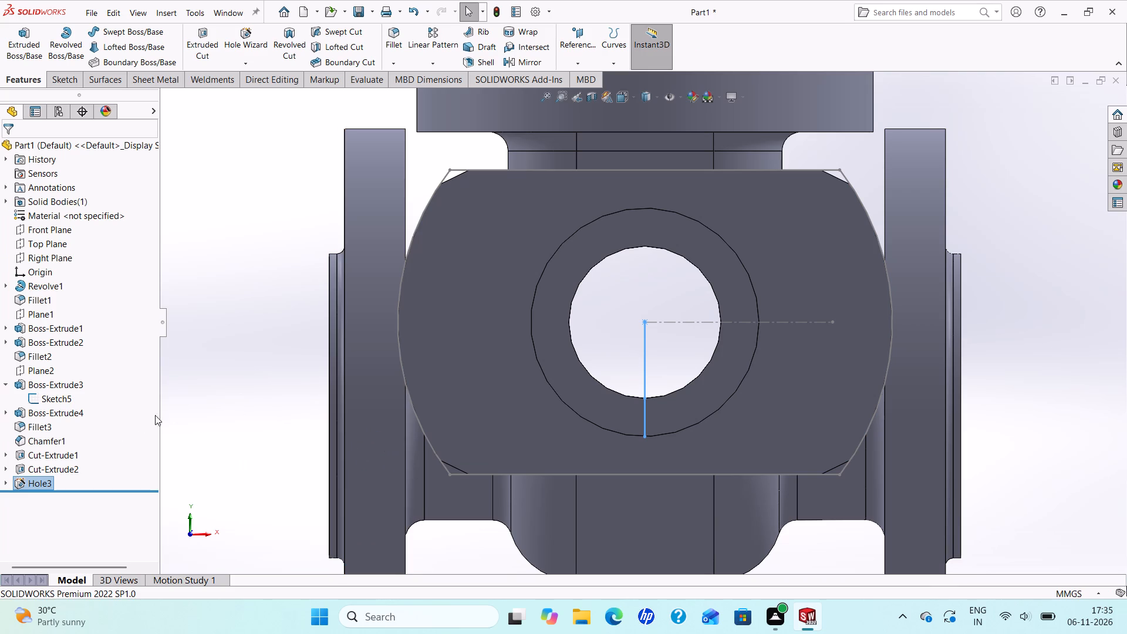
# Examine the counterbored hole and the surrounding body from several directions, then clear the hole feature's selection.
pyautogui.scroll(3, 545, 388)
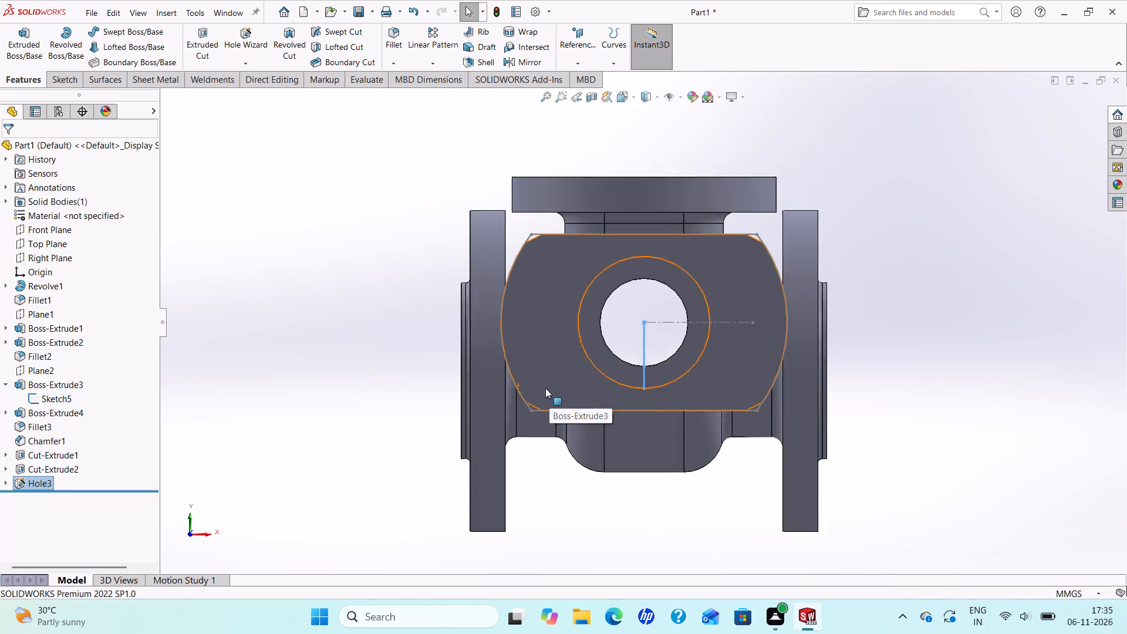
pyautogui.scroll(1, 545, 388)
pyautogui.scroll(-3, 576, 370)
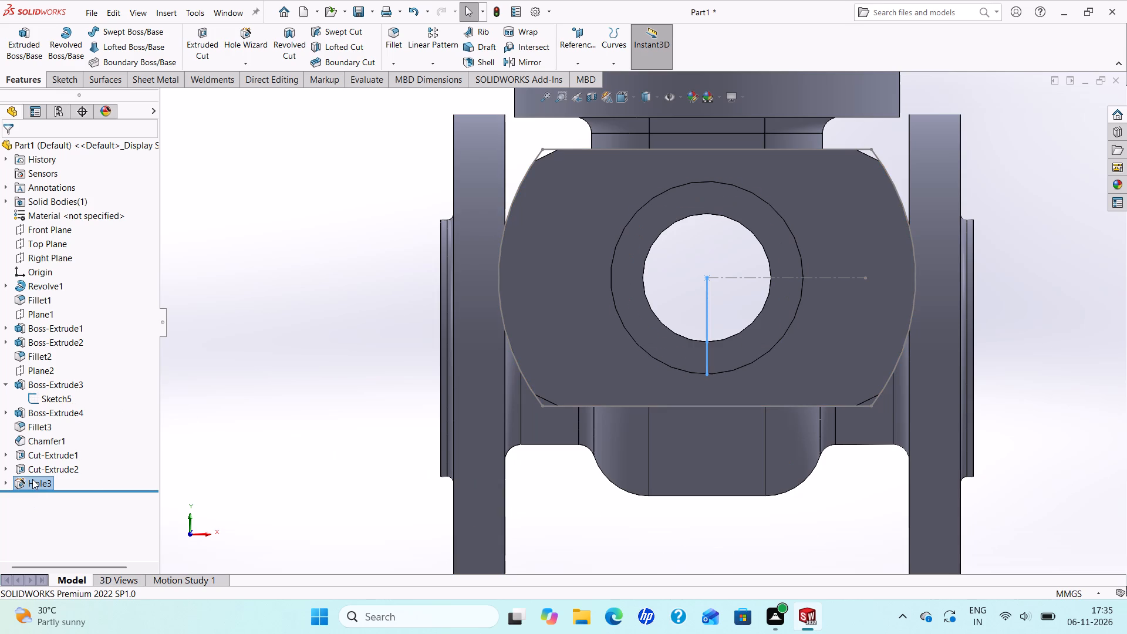
pyautogui.scroll(2, 481, 456)
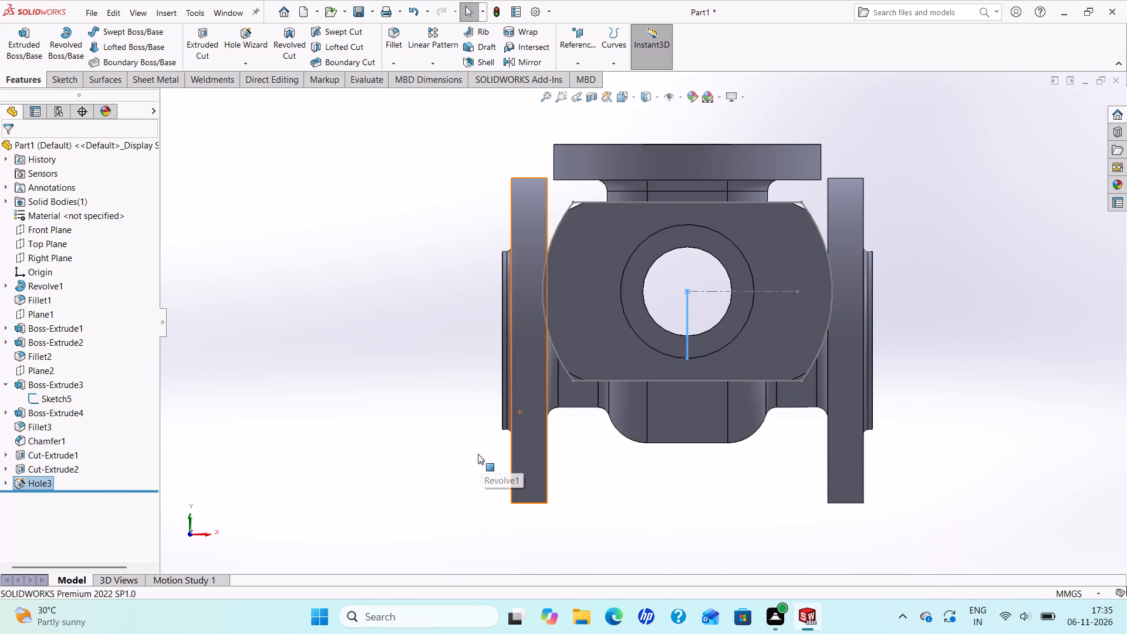
pyautogui.moveTo(478, 454); pyautogui.dragTo(350, 616, button='middle')
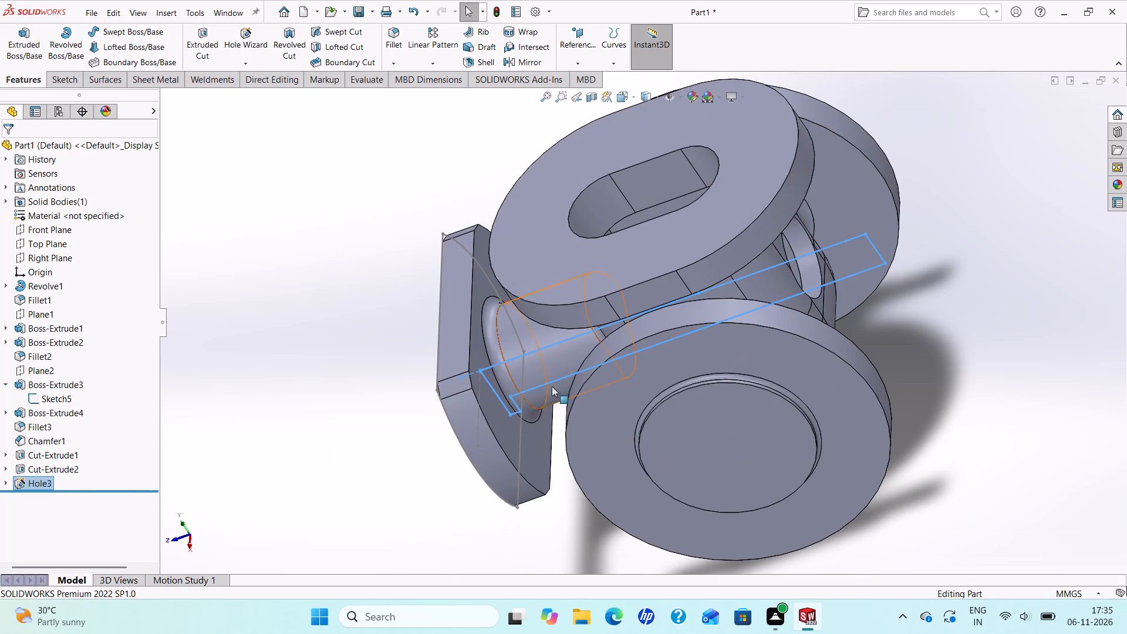
pyautogui.moveTo(603, 354); pyautogui.dragTo(566, 487, button='middle')
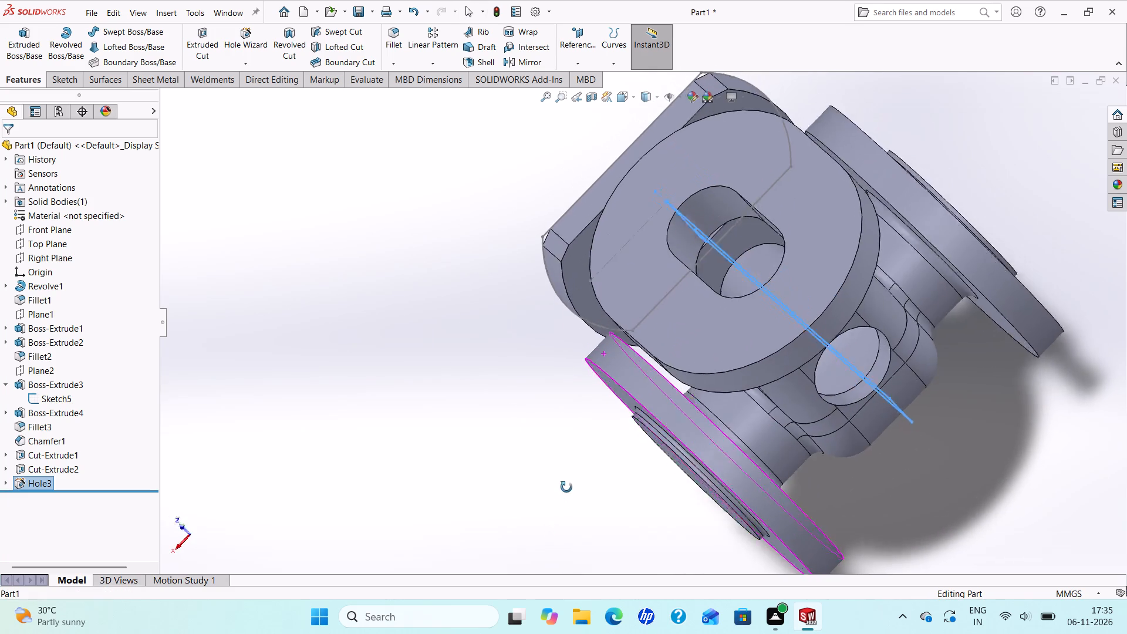
pyautogui.moveTo(566, 487); pyautogui.dragTo(694, 436, button='middle')
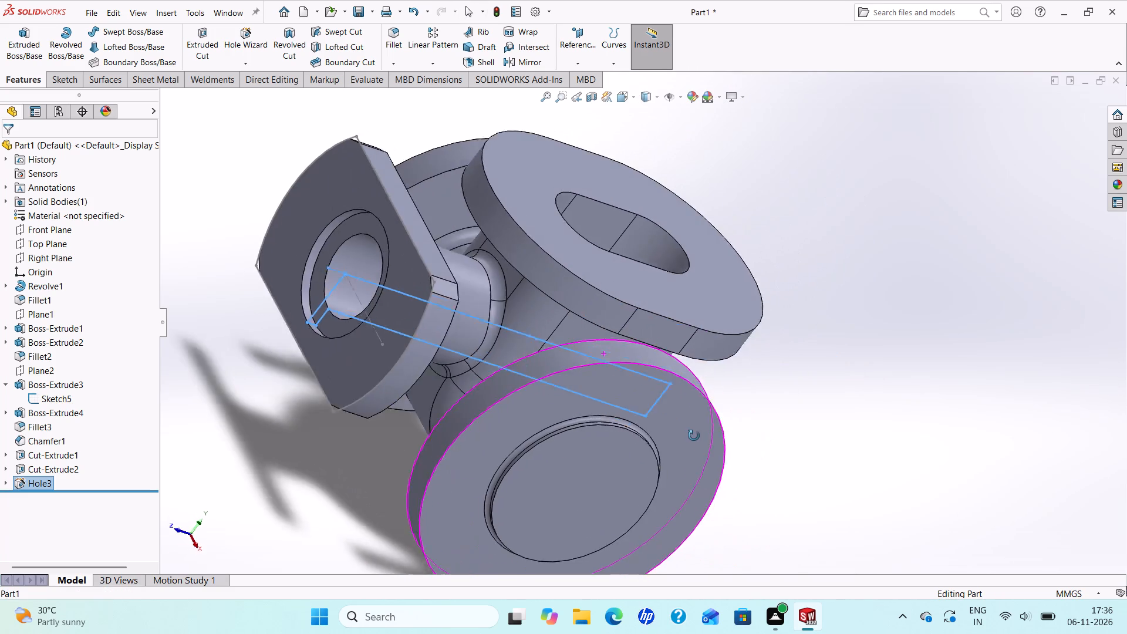
pyautogui.moveTo(694, 436); pyautogui.dragTo(732, 459, button='middle')
pyautogui.scroll(2, 322, 329)
pyautogui.scroll(-1, 320, 349)
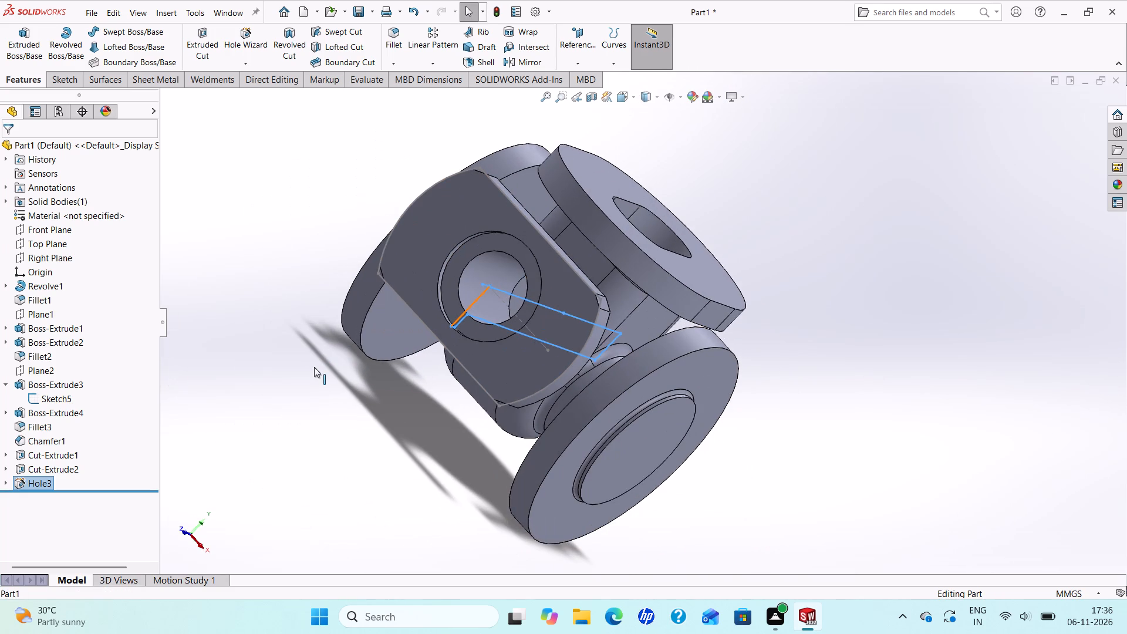
pyautogui.press('Escape')
# Measure between the counterbore's outer circular edge and the inner endpoint of Sketch5's centreline.
pyautogui.scroll(-7, 481, 289)
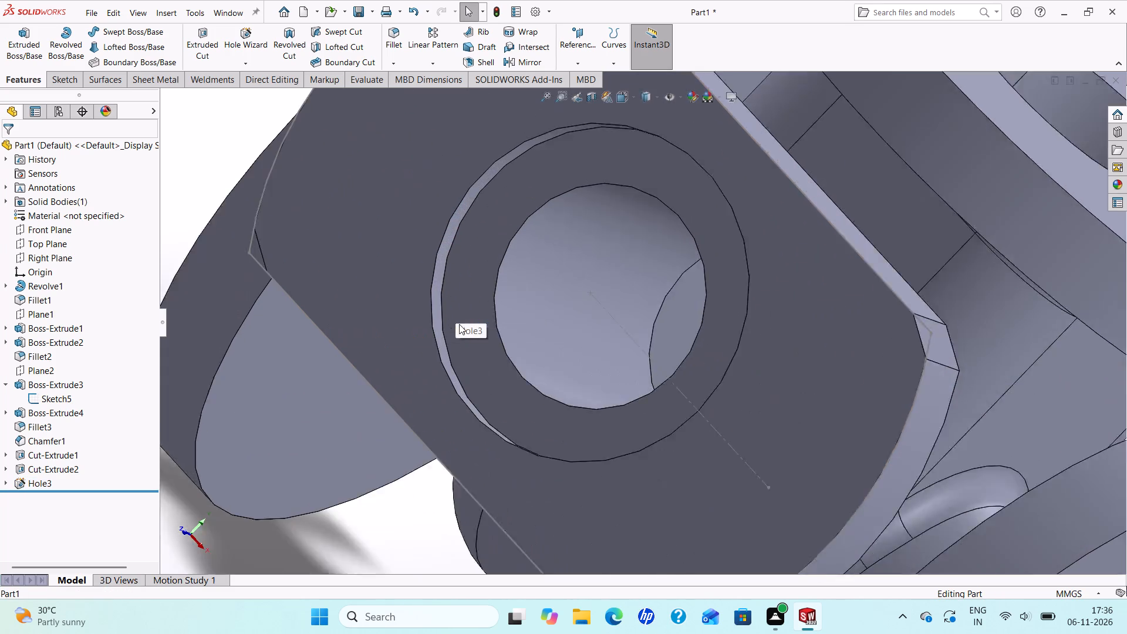
pyautogui.keyDown('ctrl'); pyautogui.scroll(-5, 616, 296); pyautogui.keyUp('ctrl')
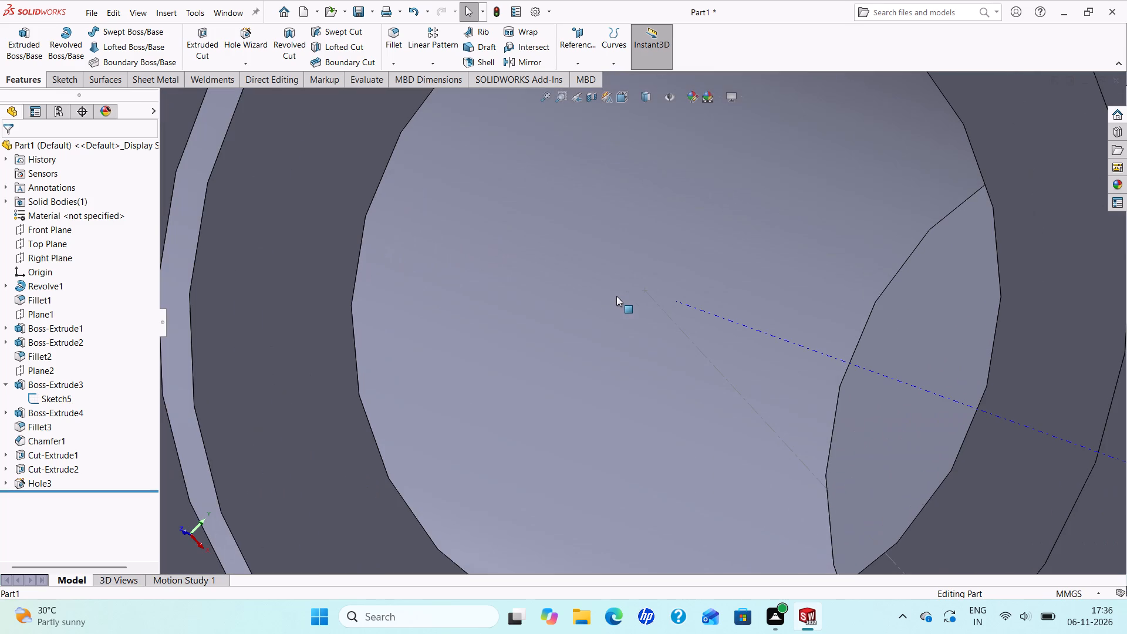
pyautogui.keyDown('ctrl'); pyautogui.scroll(6, 643, 312); pyautogui.keyUp('ctrl')
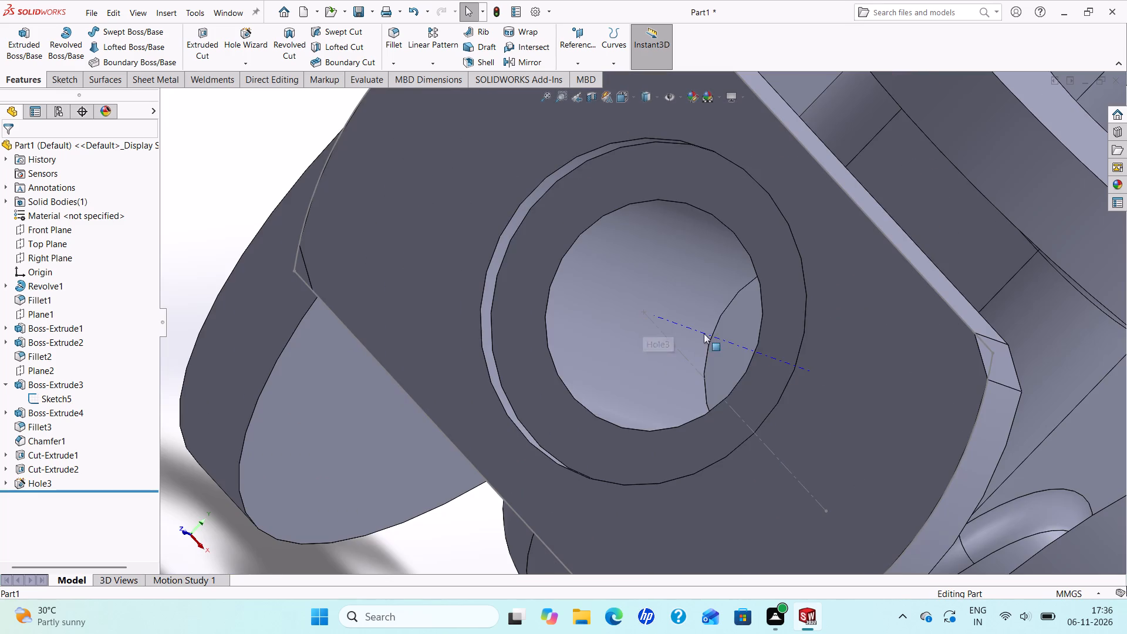
pyautogui.keyDown('ctrl'); pyautogui.click(804, 340); pyautogui.keyUp('ctrl')
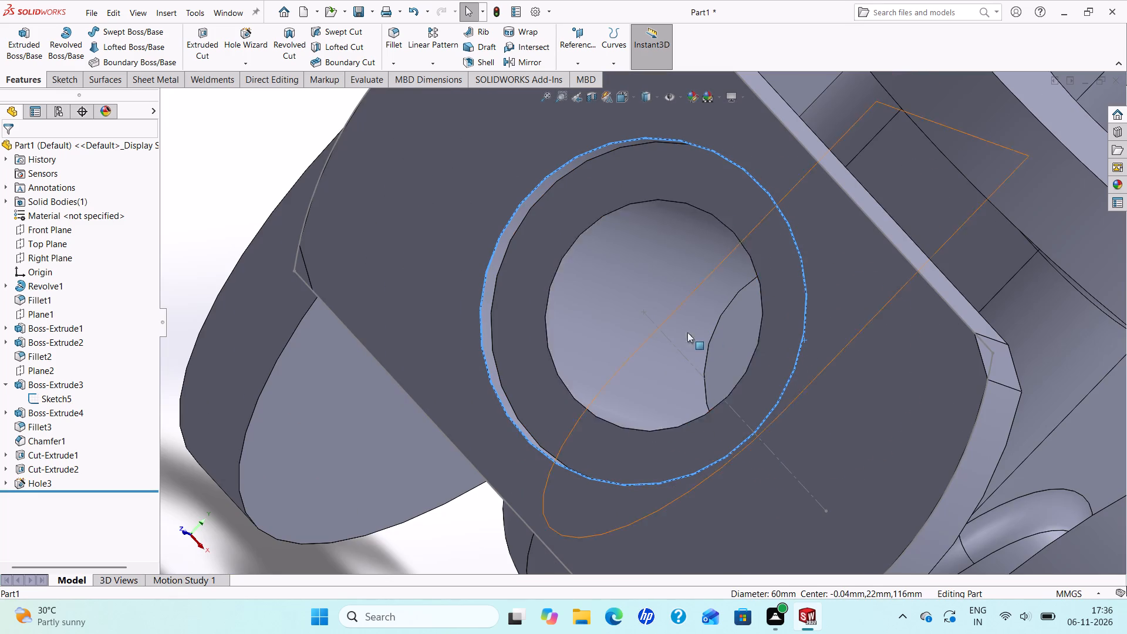
pyautogui.keyDown('ctrl'); pyautogui.click(645, 315); pyautogui.keyUp('ctrl')
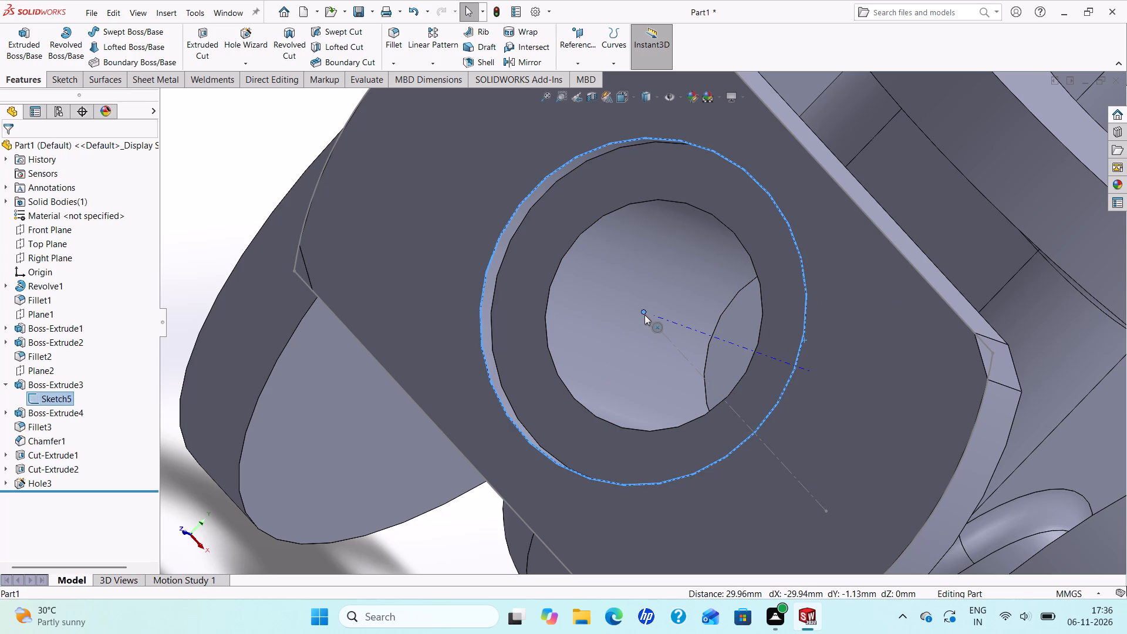
pyautogui.press('Escape')
pyautogui.press('Escape')
pyautogui.press('Escape')
pyautogui.press('Escape')
pyautogui.press('Escape')
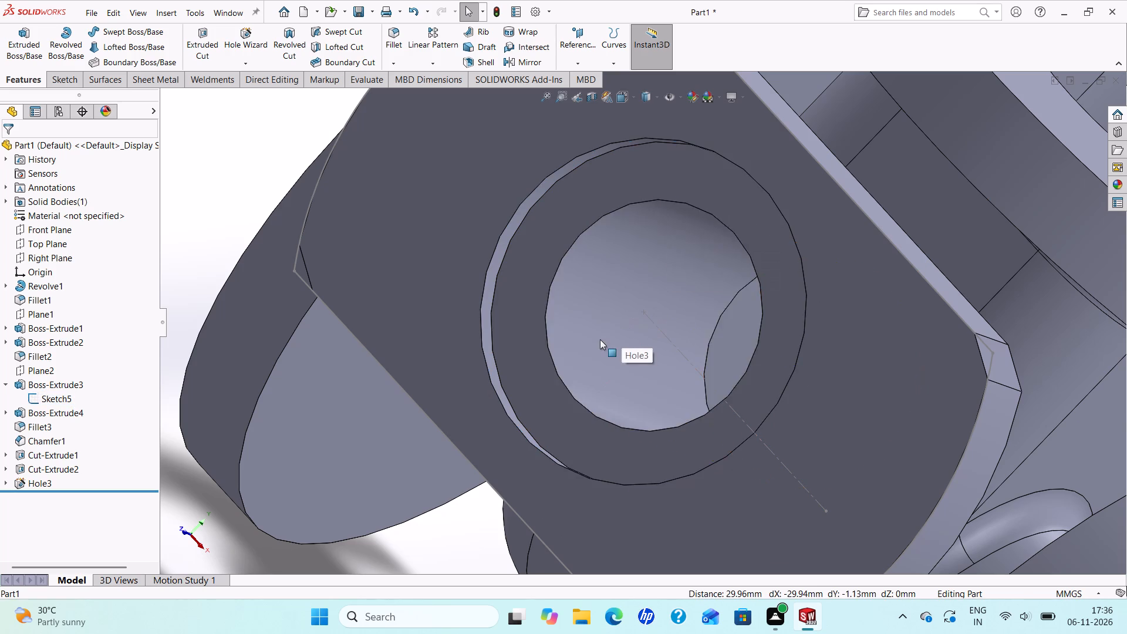
# Hide Sketch5, whose centreline shows on the clipped round flange with the counterbored hole.
pyautogui.scroll(6, 600, 339)
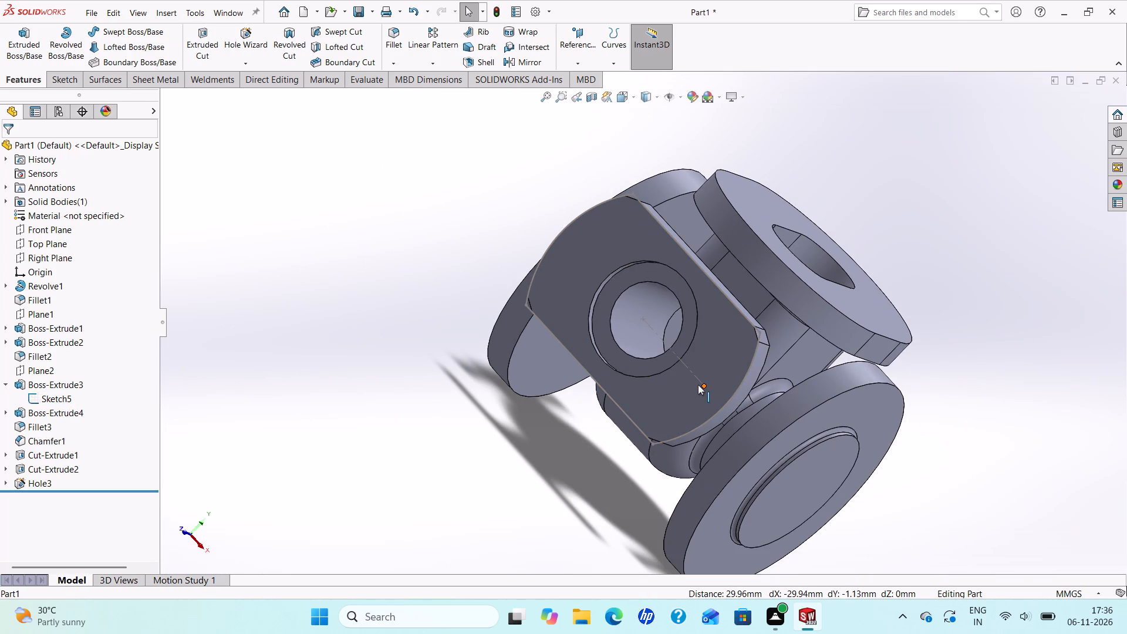
pyautogui.rightClick(694, 380)
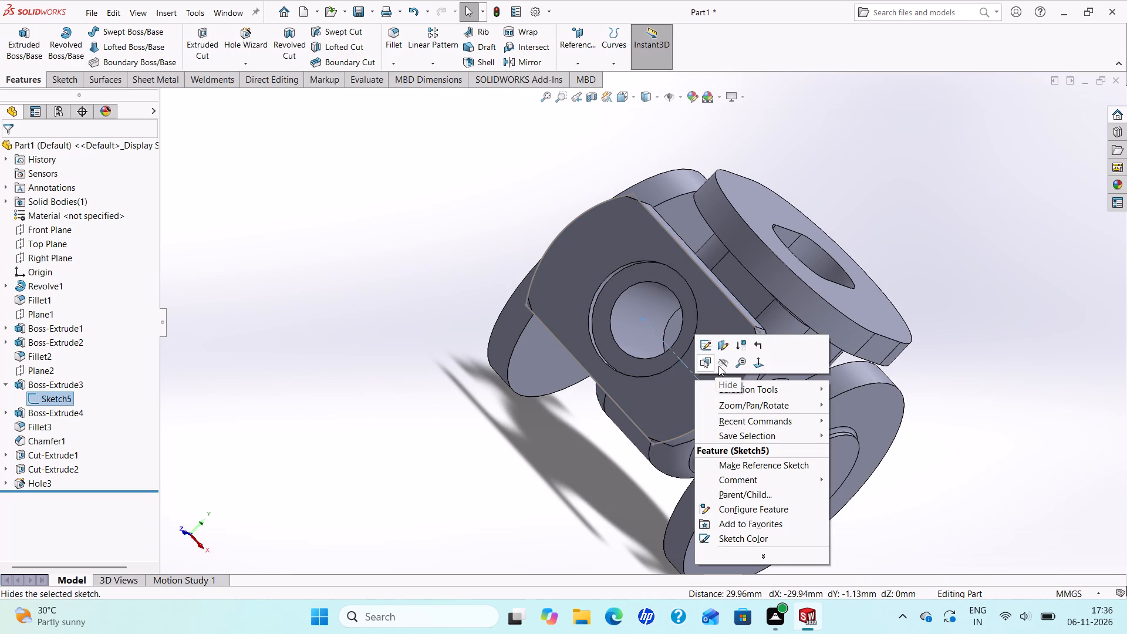
pyautogui.click(725, 362)
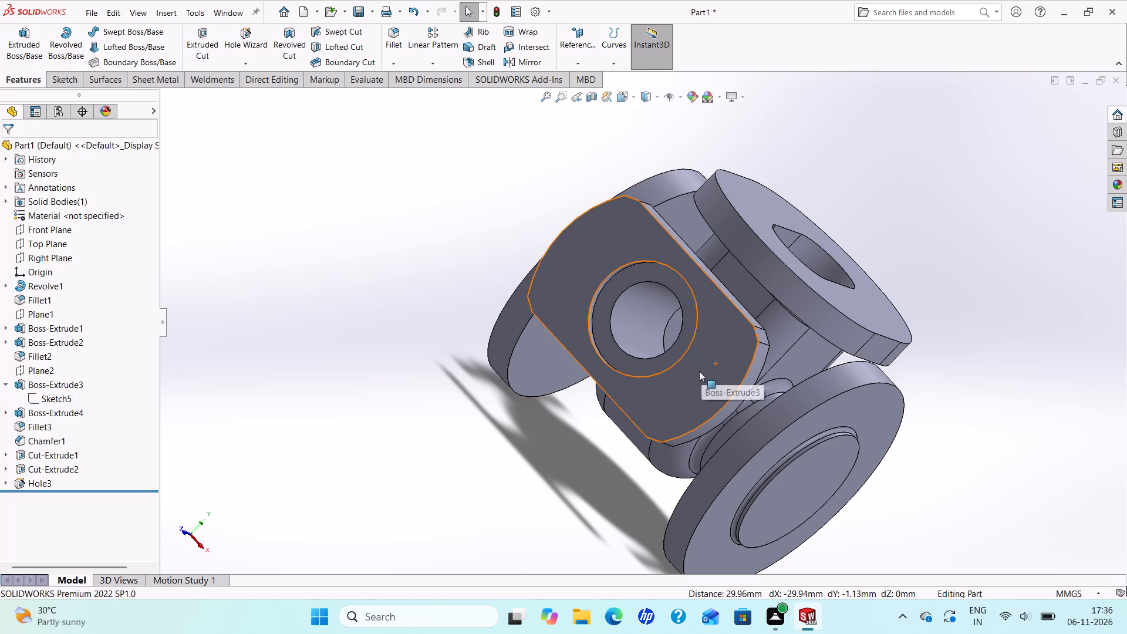
pyautogui.press('Escape')
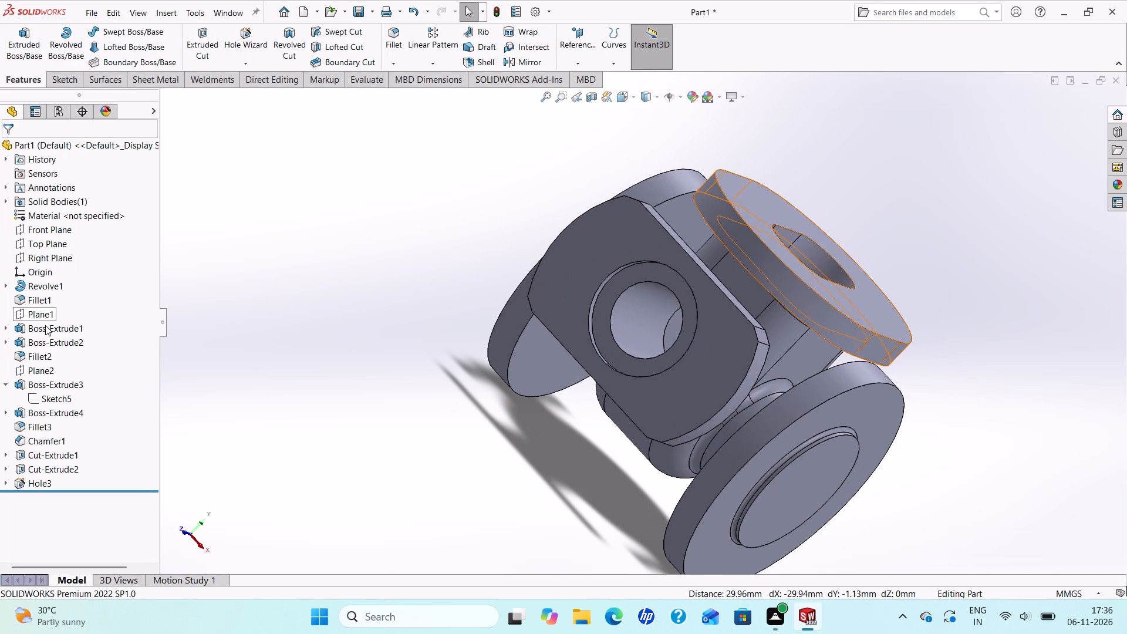
# Apply a planar section view through the Front Plane with zero offset.
pyautogui.click(42, 232)
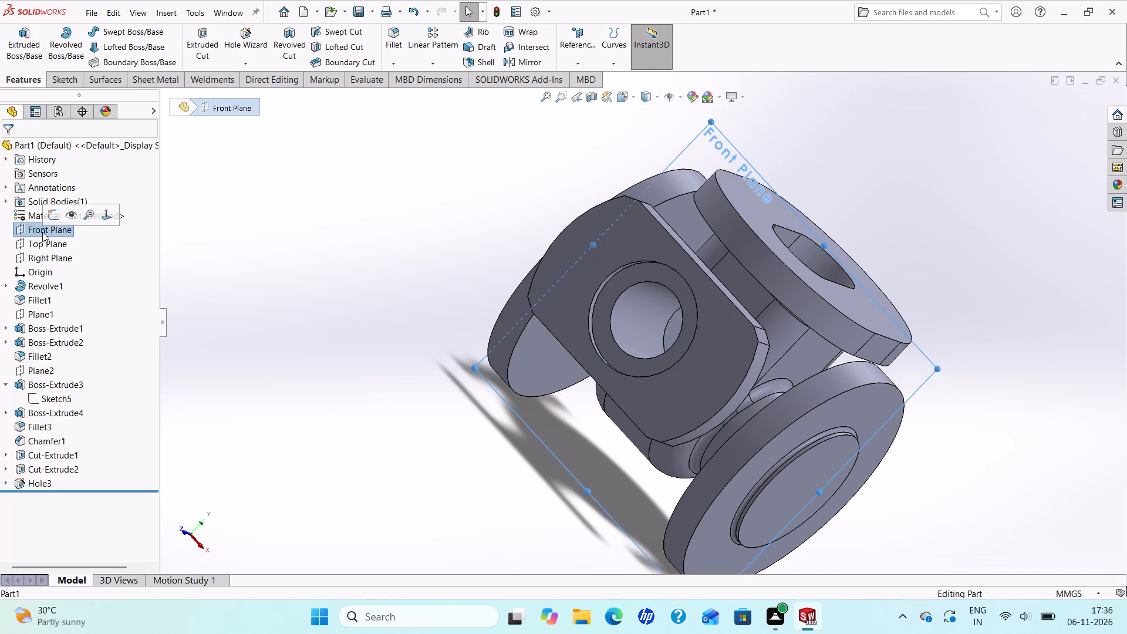
pyautogui.click(593, 96)
pyautogui.moveTo(596, 350); pyautogui.dragTo(593, 349, button='middle')
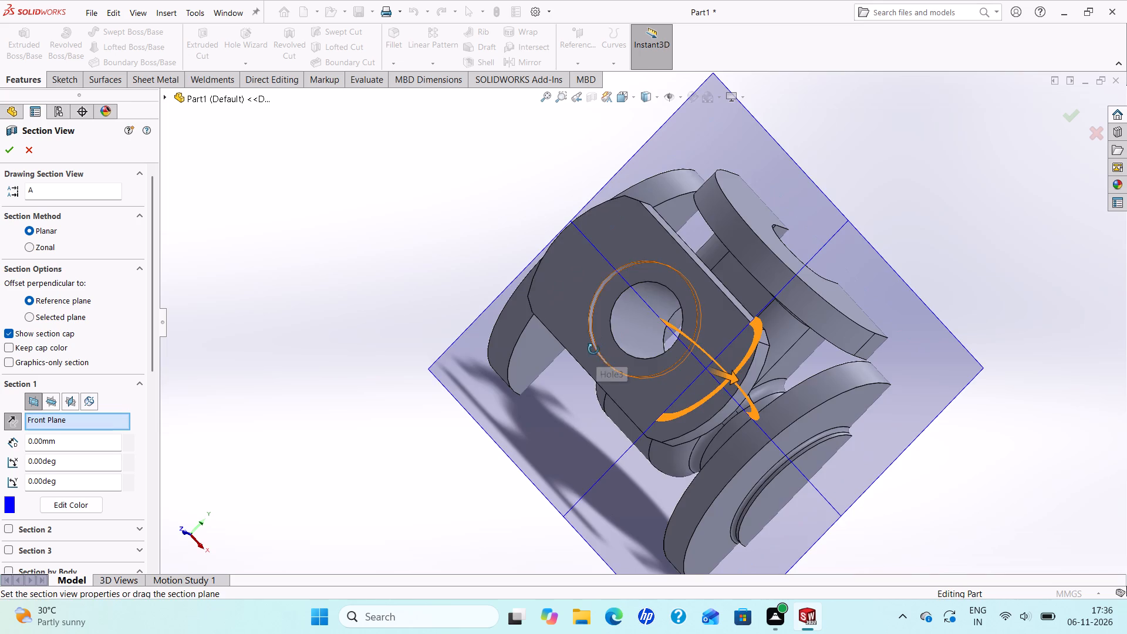
pyautogui.moveTo(593, 349); pyautogui.dragTo(434, 261, button='middle')
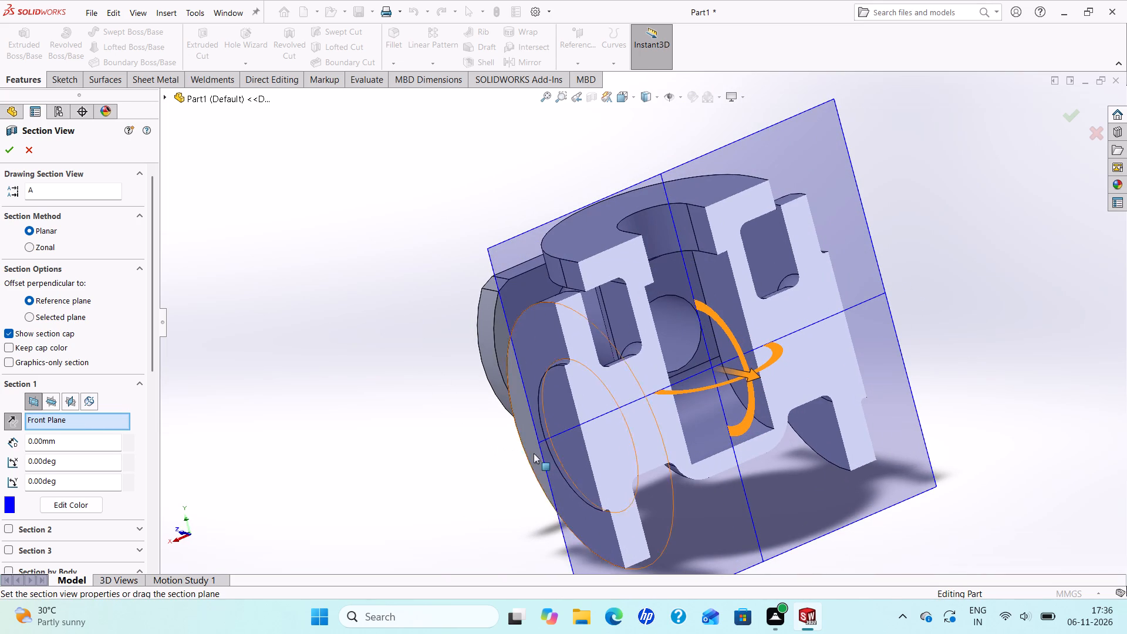
pyautogui.click(4, 148)
# Start a constant-size 10 mm fillet and select the curved floor edges along both side walls of the U-shaped cavity.
pyautogui.scroll(2, 454, 366)
pyautogui.scroll(-2, 716, 382)
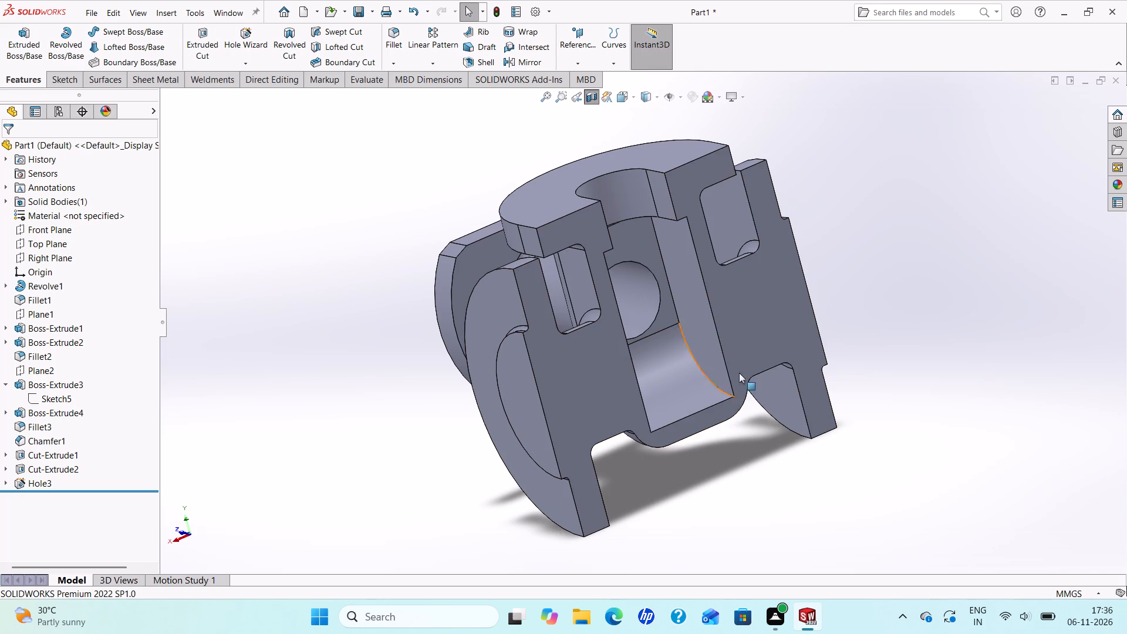
pyautogui.moveTo(716, 450); pyautogui.dragTo(713, 449, button='middle')
pyautogui.moveTo(713, 449); pyautogui.dragTo(670, 488, button='middle')
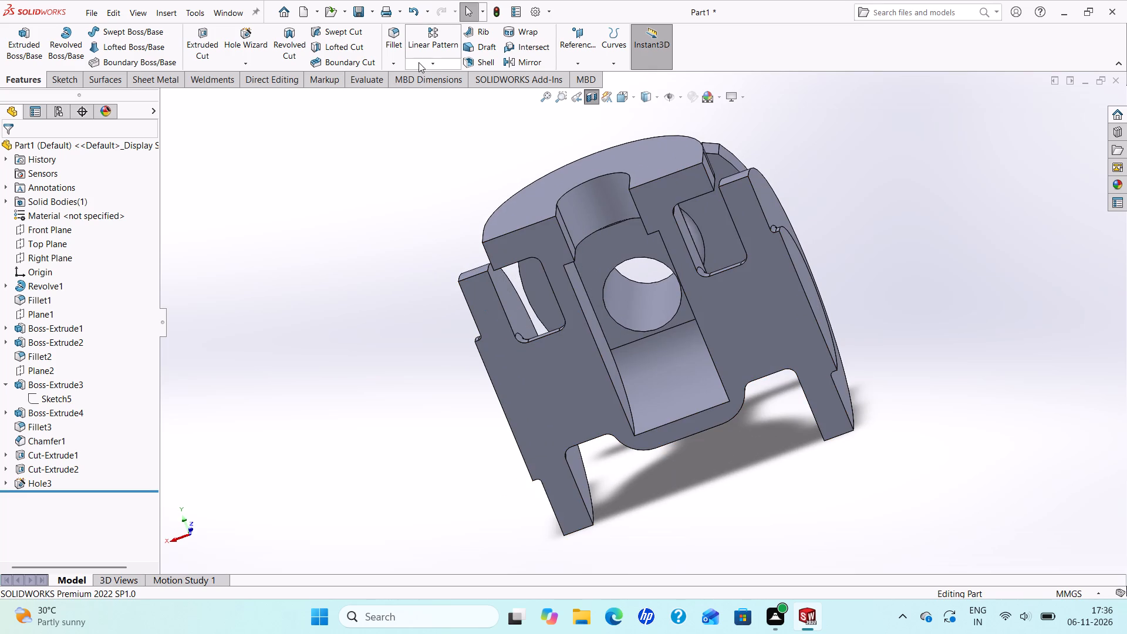
pyautogui.click(387, 62)
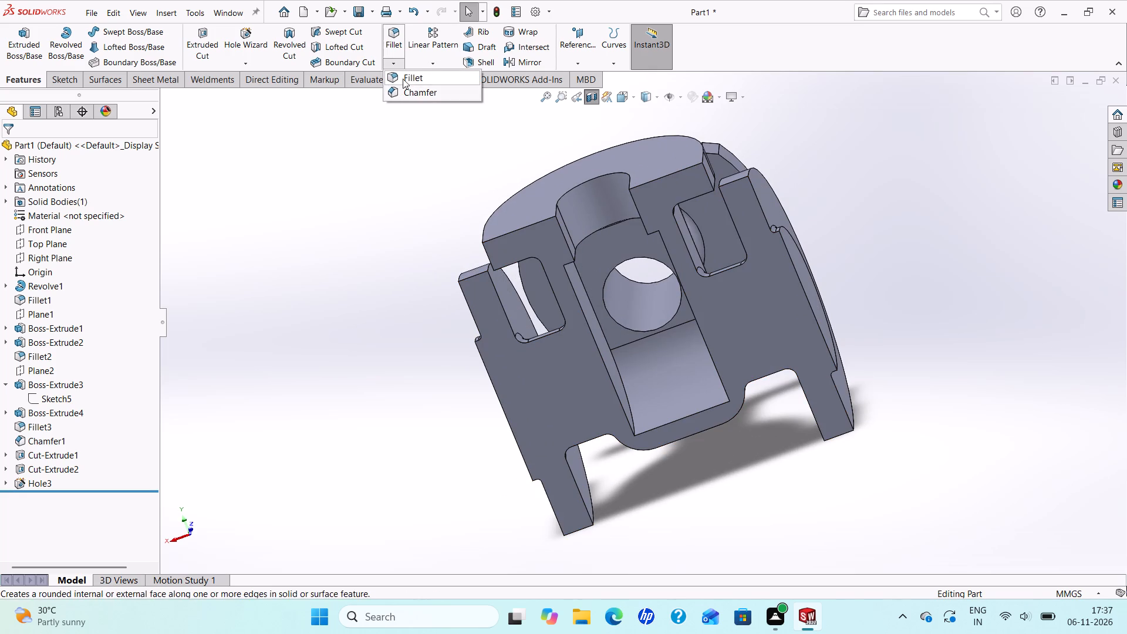
pyautogui.click(404, 77)
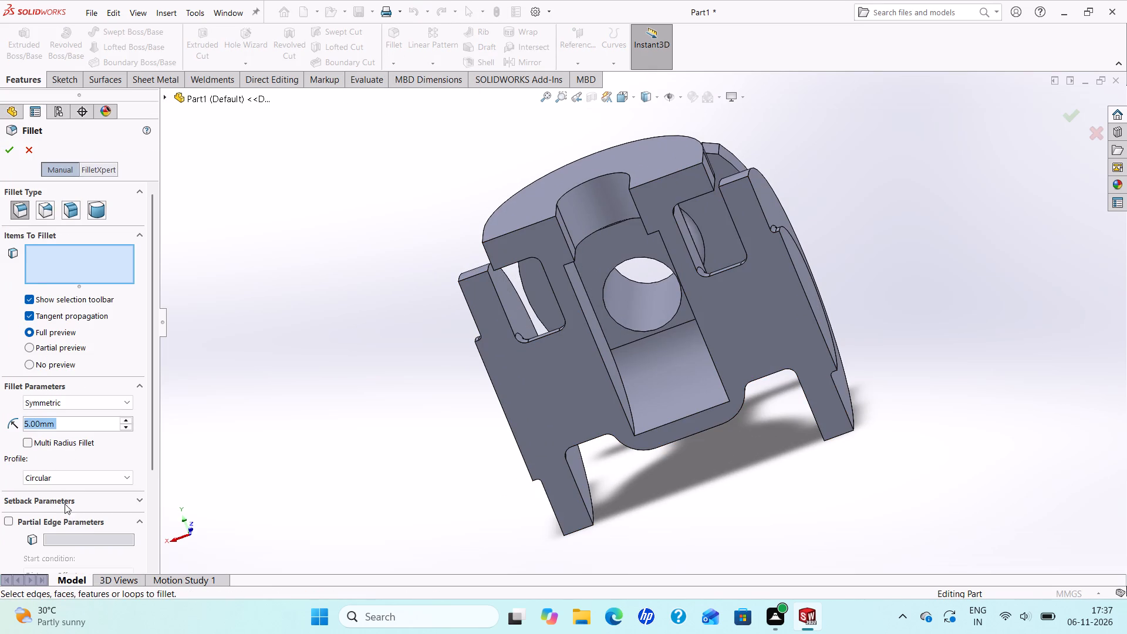
pyautogui.write('10')
pyautogui.press('Return')
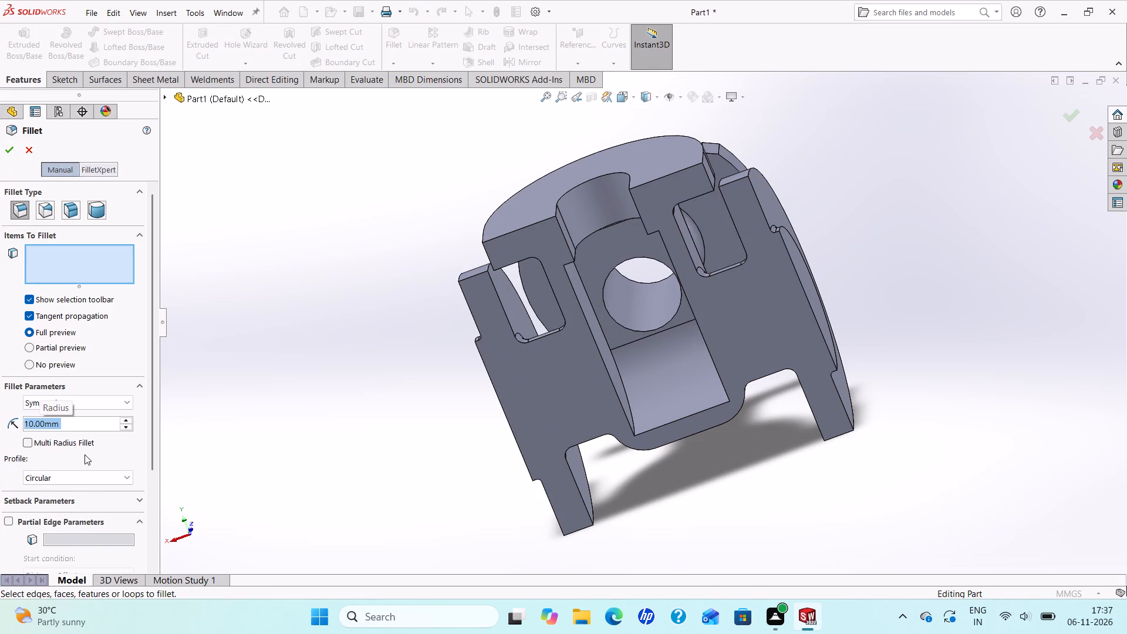
pyautogui.click(15, 211)
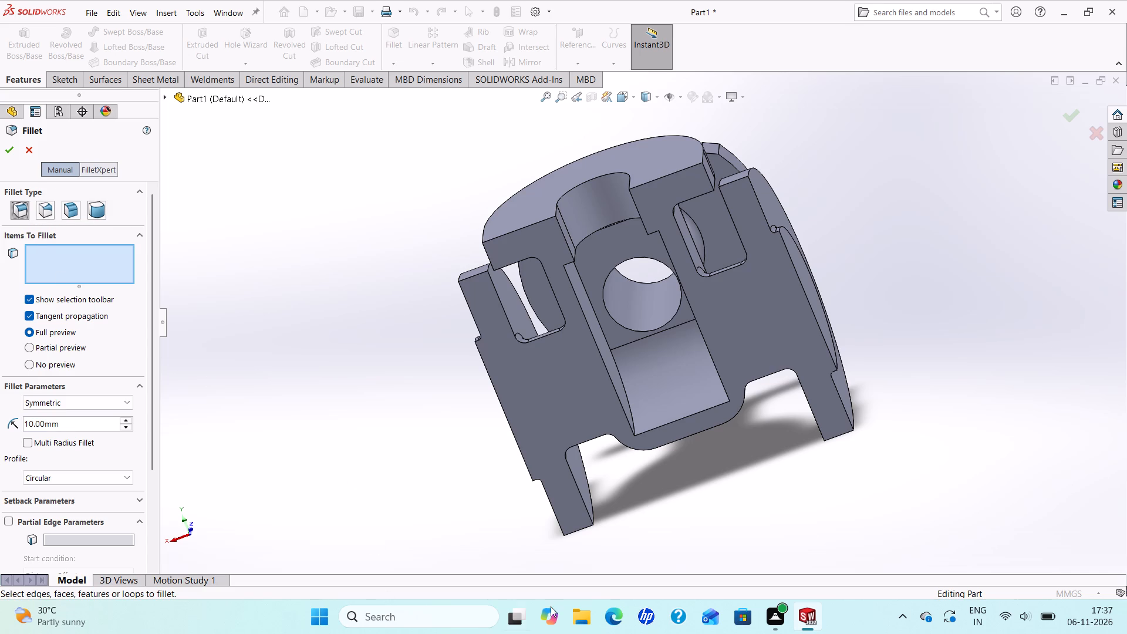
pyautogui.scroll(-3, 635, 347)
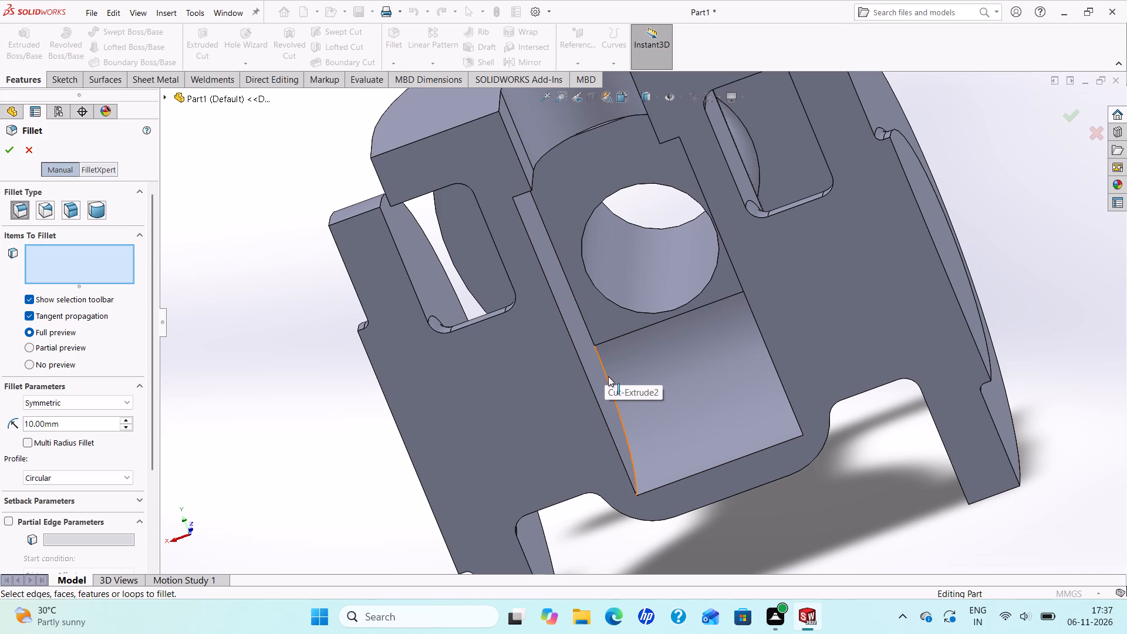
pyautogui.click(608, 376)
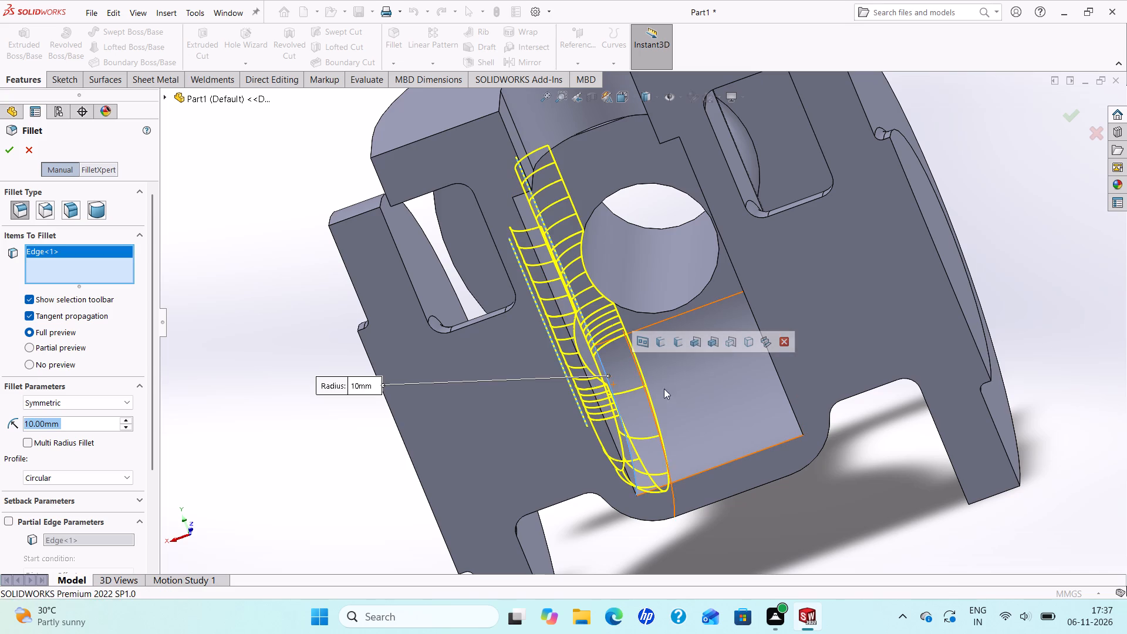
pyautogui.moveTo(689, 395); pyautogui.dragTo(688, 395, button='middle')
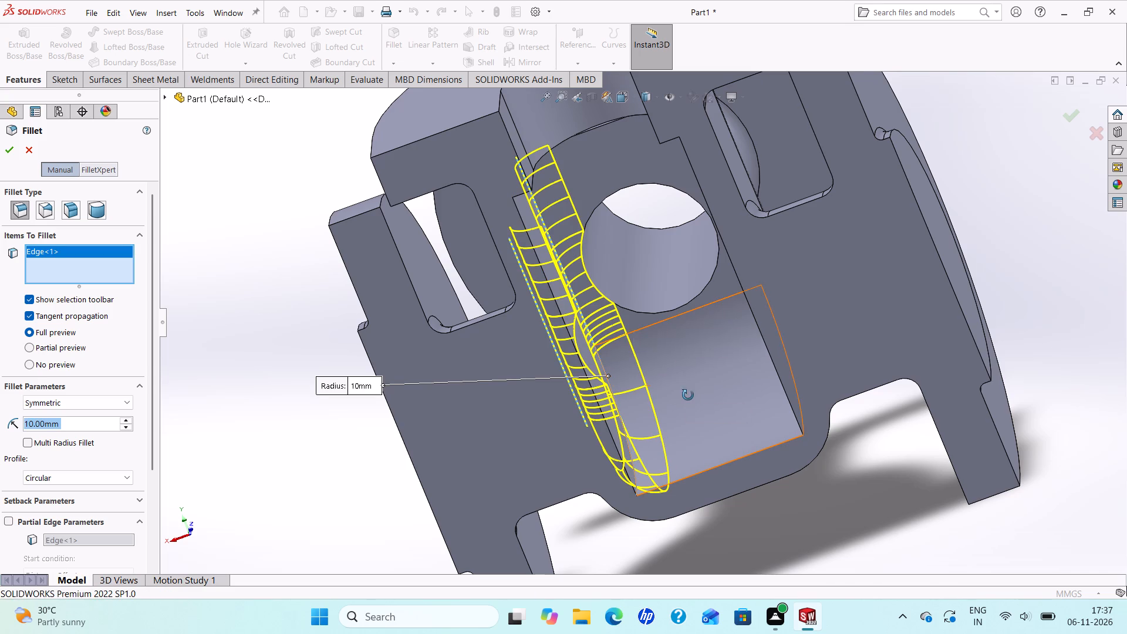
pyautogui.moveTo(688, 395); pyautogui.dragTo(715, 410, button='middle')
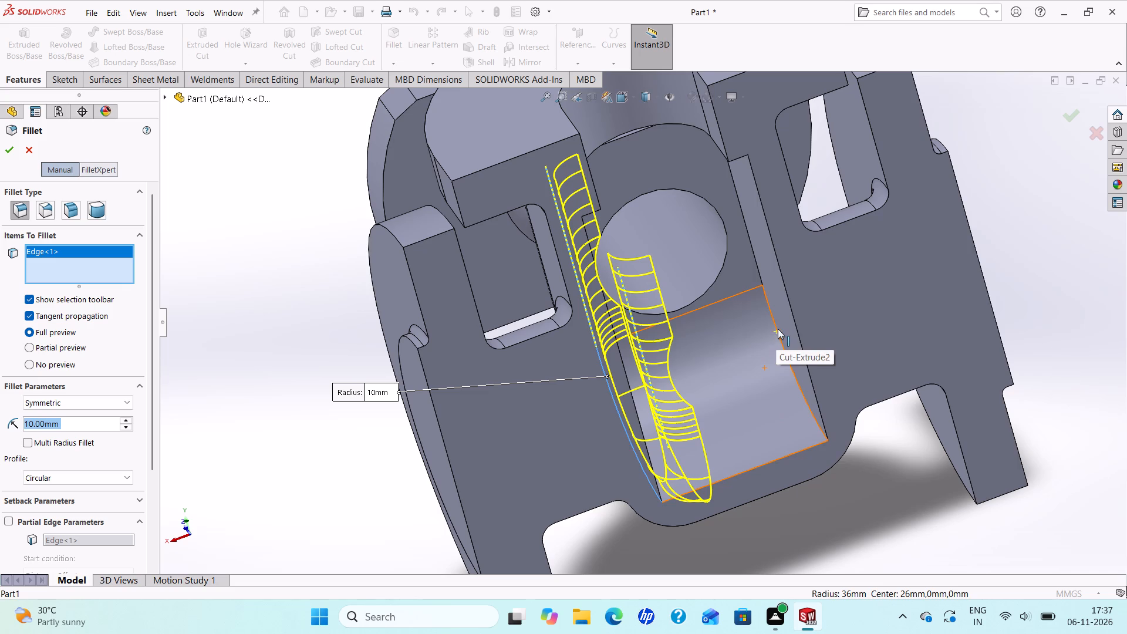
pyautogui.click(772, 317)
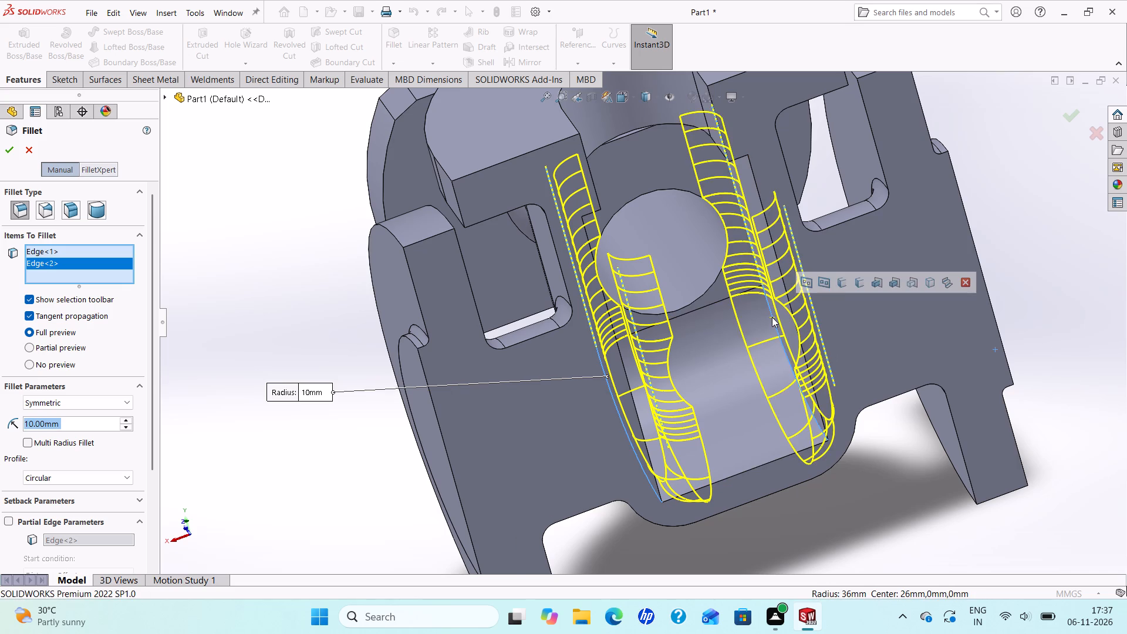
# Add the short upper edges of both cavity side walls, just below the flange slot, and complete the 10 mm fillet.
pyautogui.scroll(1, 772, 317)
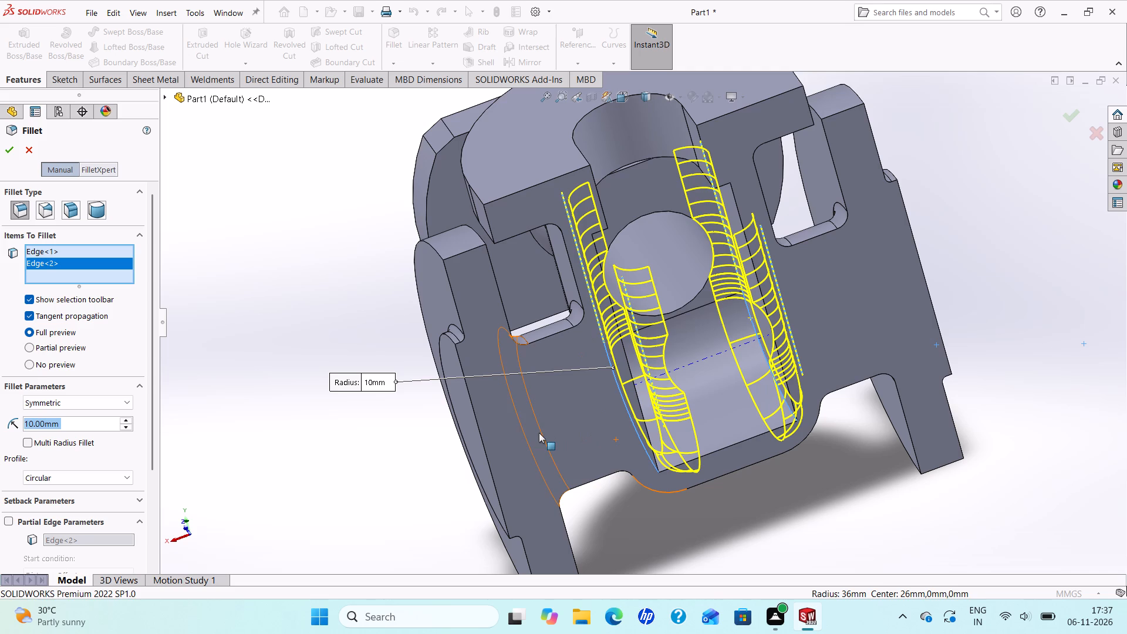
pyautogui.moveTo(702, 392); pyautogui.dragTo(684, 379, button='middle')
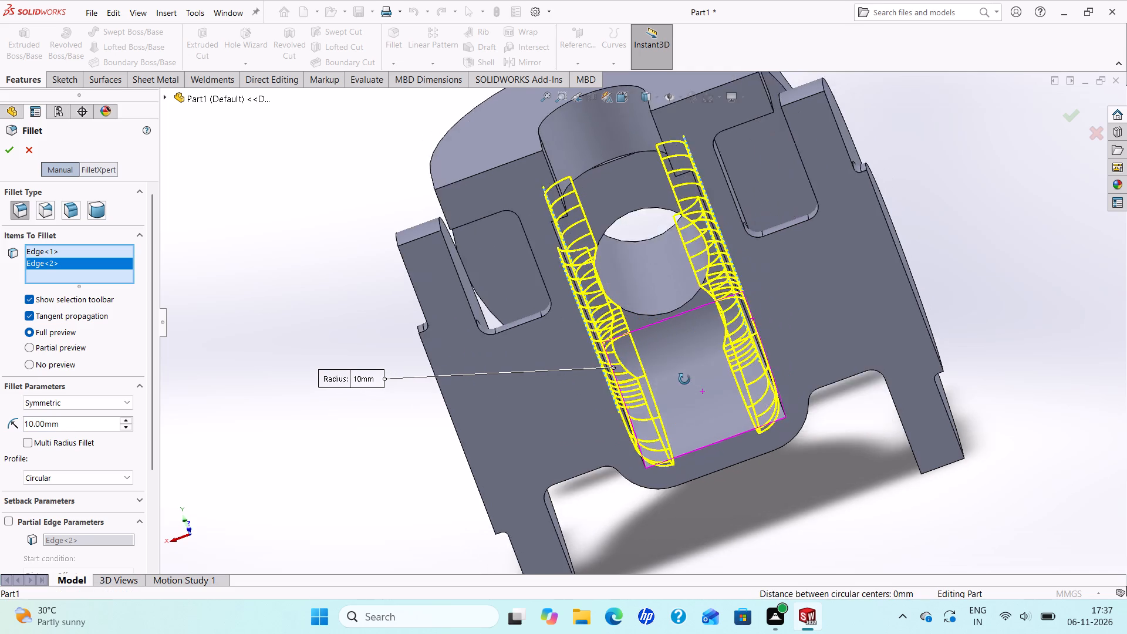
pyautogui.moveTo(684, 379); pyautogui.dragTo(673, 380, button='middle')
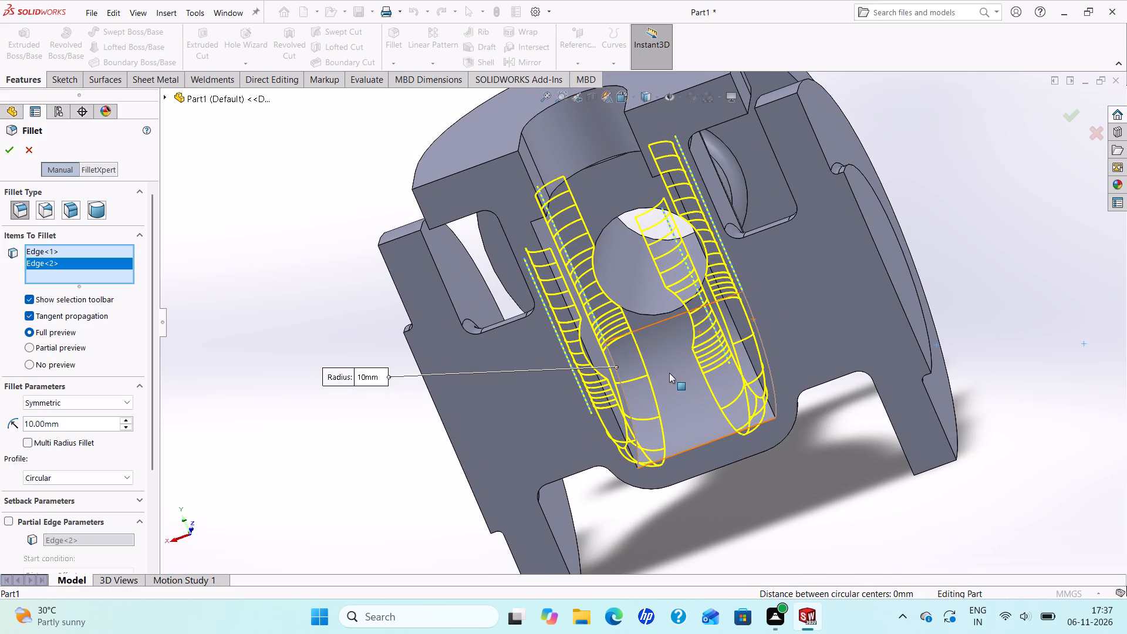
pyautogui.moveTo(665, 358); pyautogui.dragTo(626, 264, button='middle')
pyautogui.scroll(-2, 584, 241)
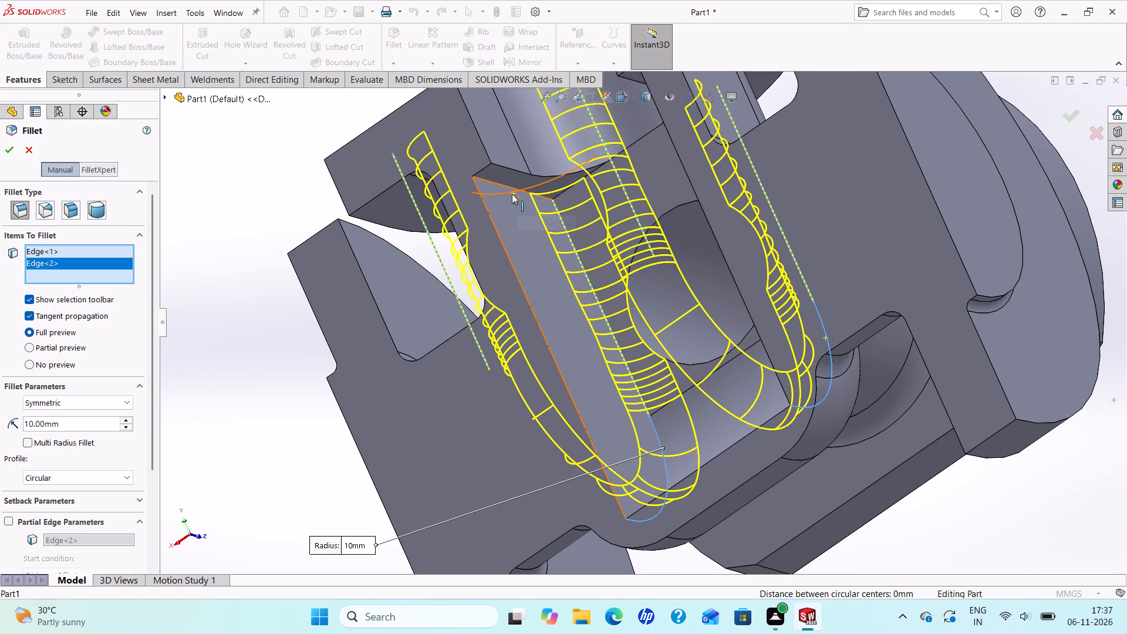
pyautogui.click(509, 187)
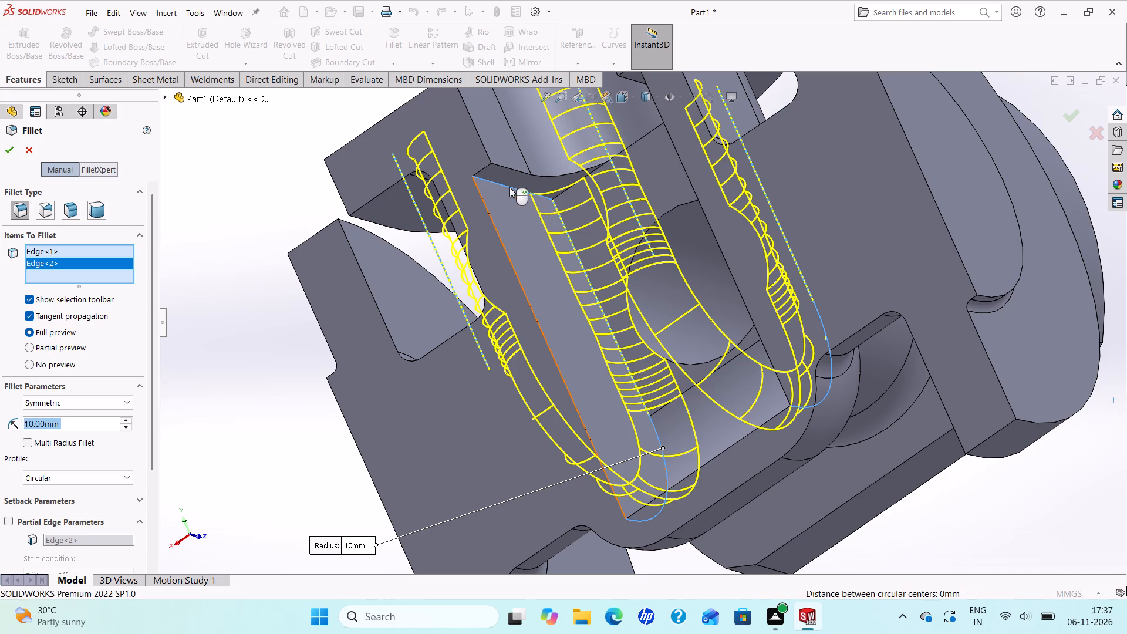
pyautogui.moveTo(525, 194); pyautogui.dragTo(612, 196, button='middle')
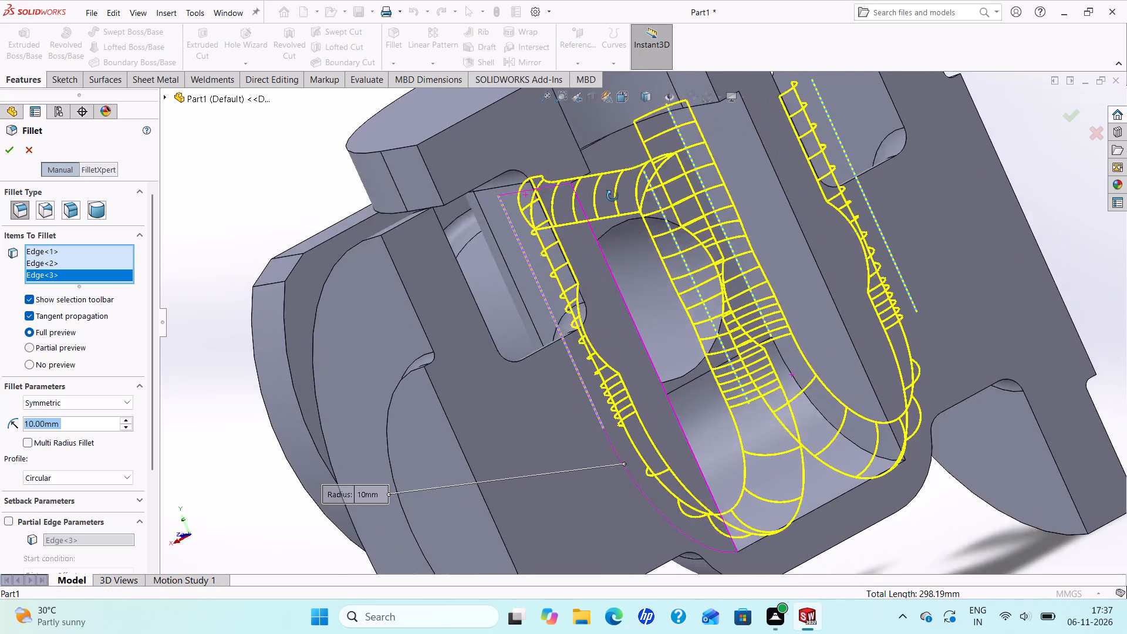
pyautogui.moveTo(612, 196); pyautogui.dragTo(615, 181, button='middle')
pyautogui.scroll(-2, 720, 154)
pyautogui.scroll(1, 715, 163)
pyautogui.moveTo(715, 163); pyautogui.dragTo(696, 112, button='middle')
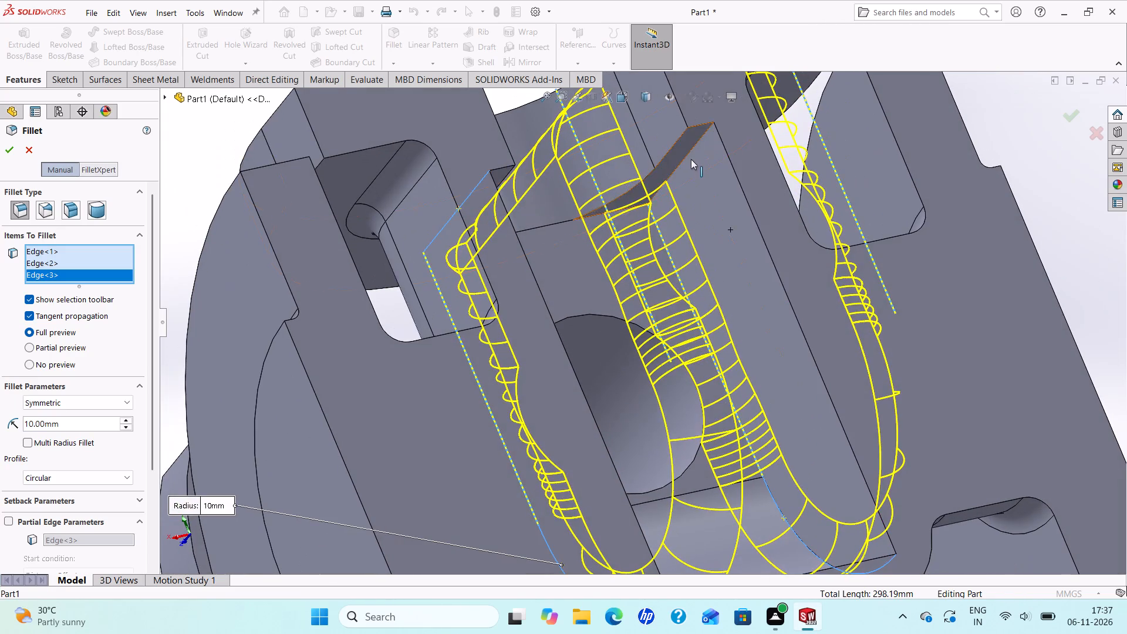
pyautogui.scroll(-3, 692, 160)
pyautogui.click(694, 154)
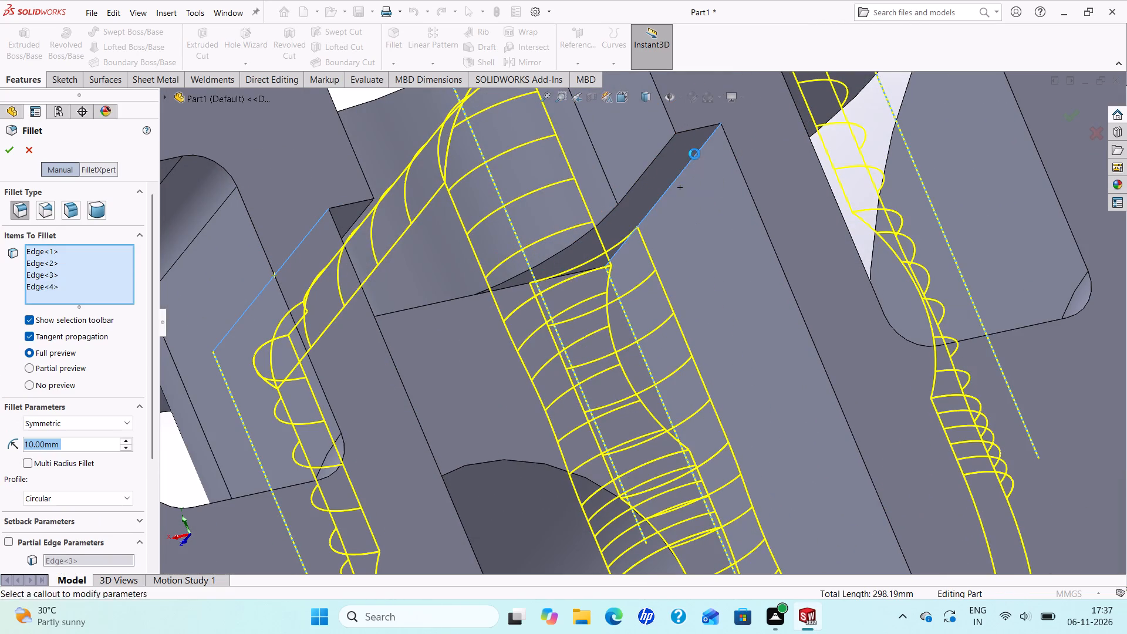
pyautogui.scroll(5, 694, 154)
pyautogui.scroll(2, 651, 234)
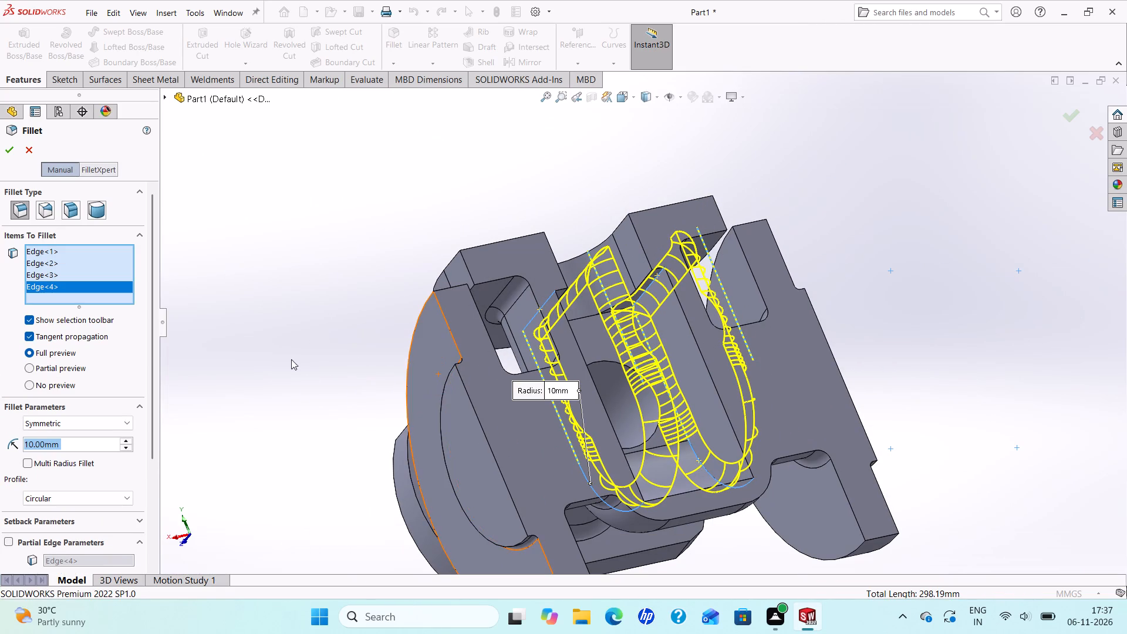
pyautogui.moveTo(592, 316); pyautogui.dragTo(604, 442, button='middle')
pyautogui.scroll(3, 605, 443)
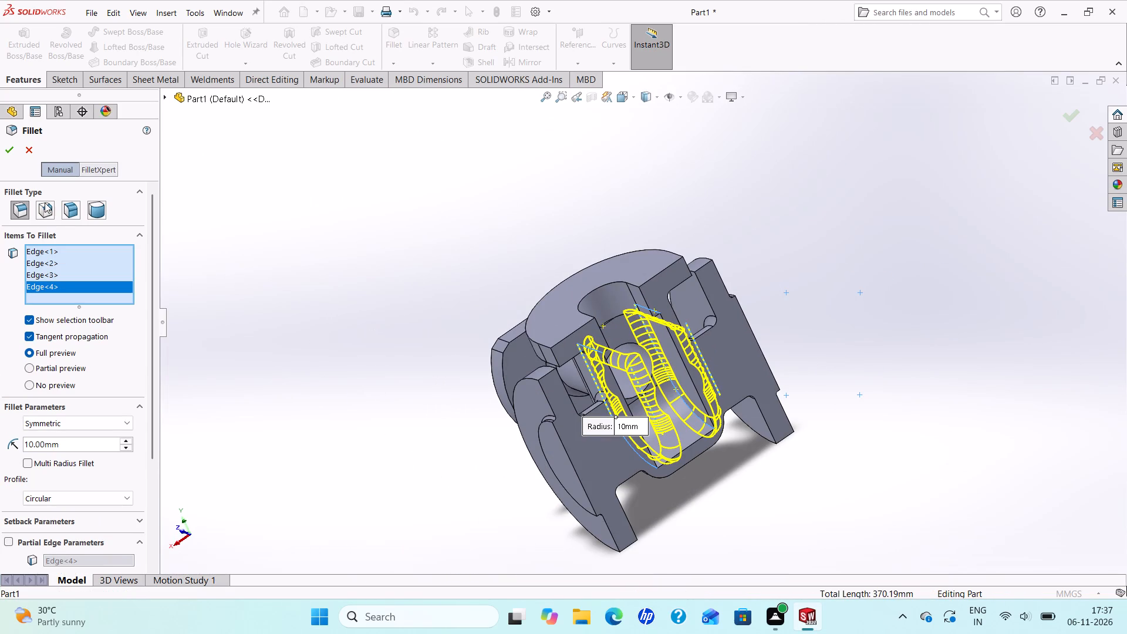
pyautogui.click(2, 150)
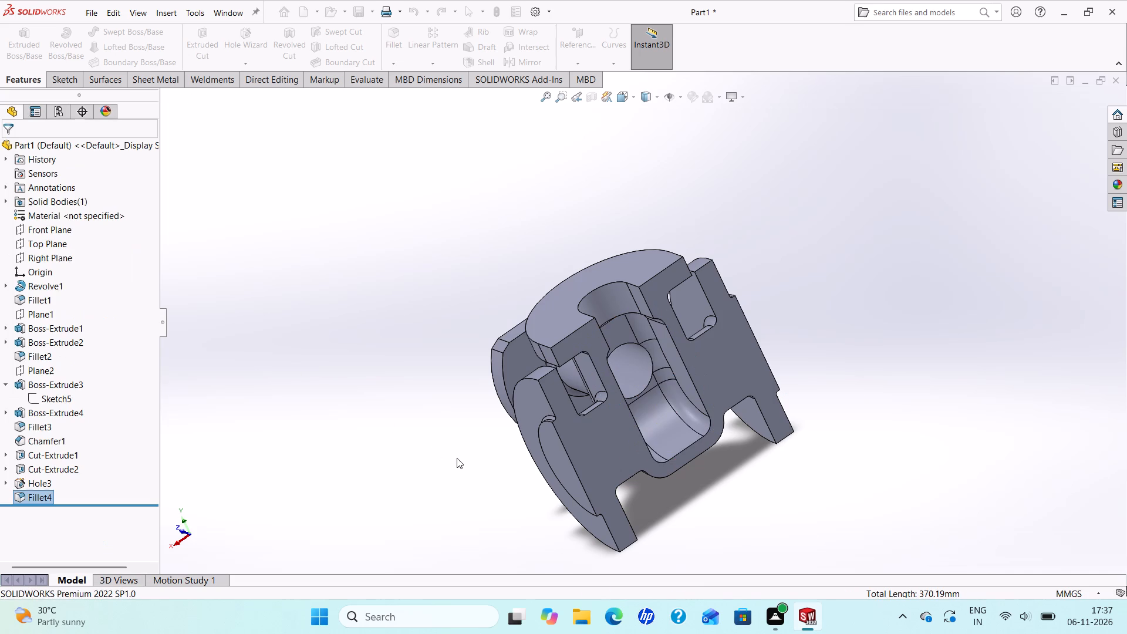
# Turn off the section view to restore the whole part.
pyautogui.moveTo(683, 423); pyautogui.dragTo(621, 363, button='middle')
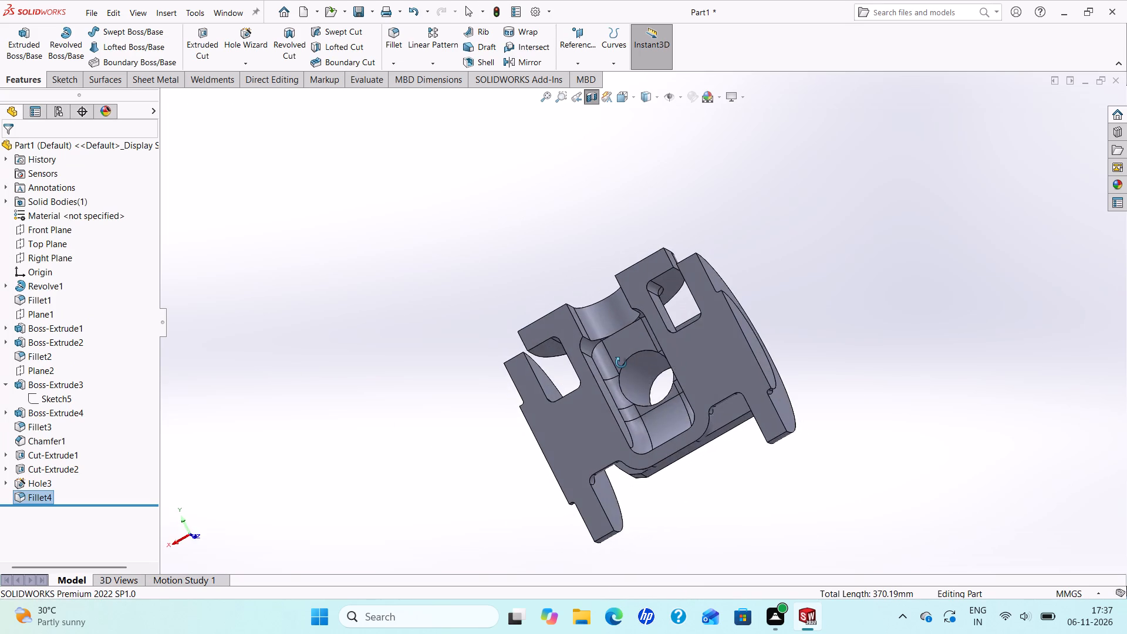
pyautogui.moveTo(621, 363); pyautogui.dragTo(652, 485, button='middle')
pyautogui.scroll(3, 652, 485)
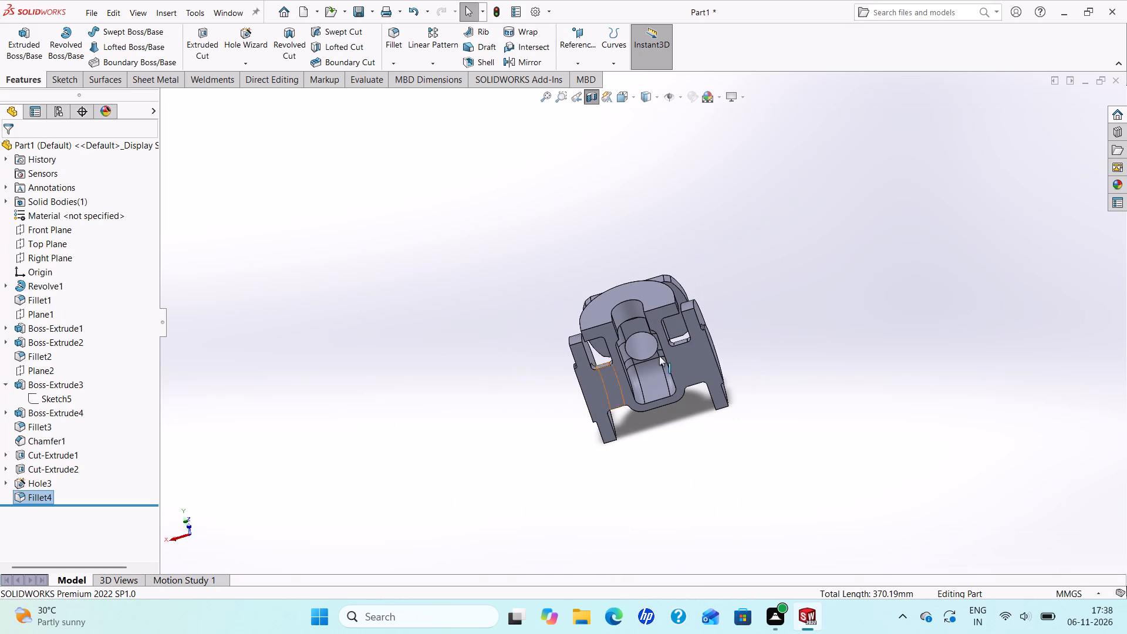
pyautogui.scroll(-3, 639, 366)
pyautogui.scroll(2, 580, 357)
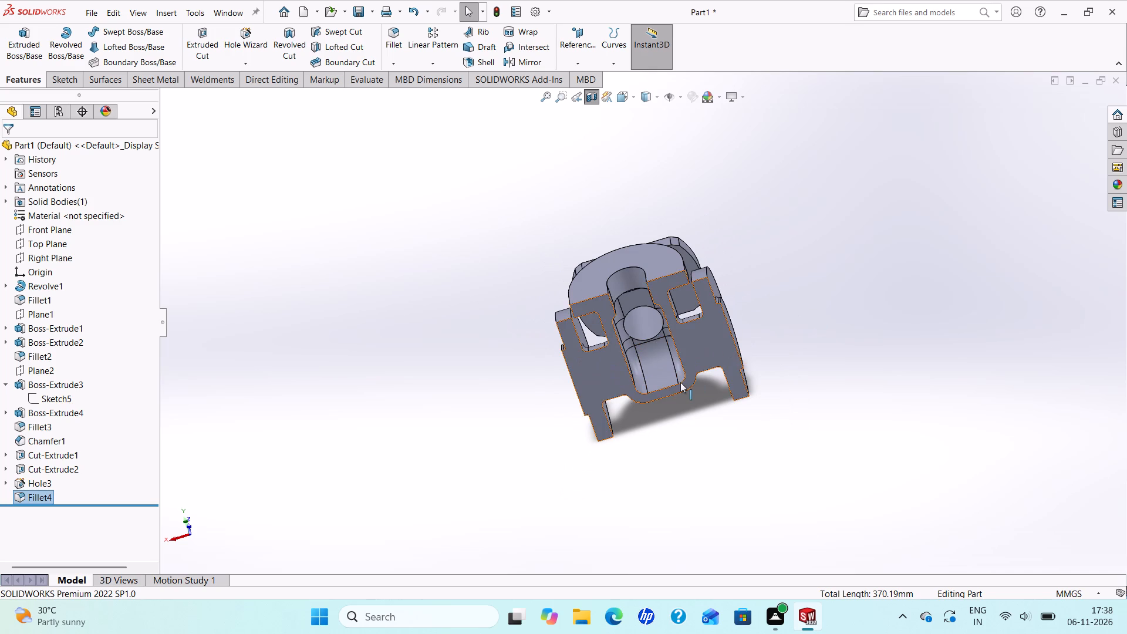
pyautogui.scroll(-2, 680, 382)
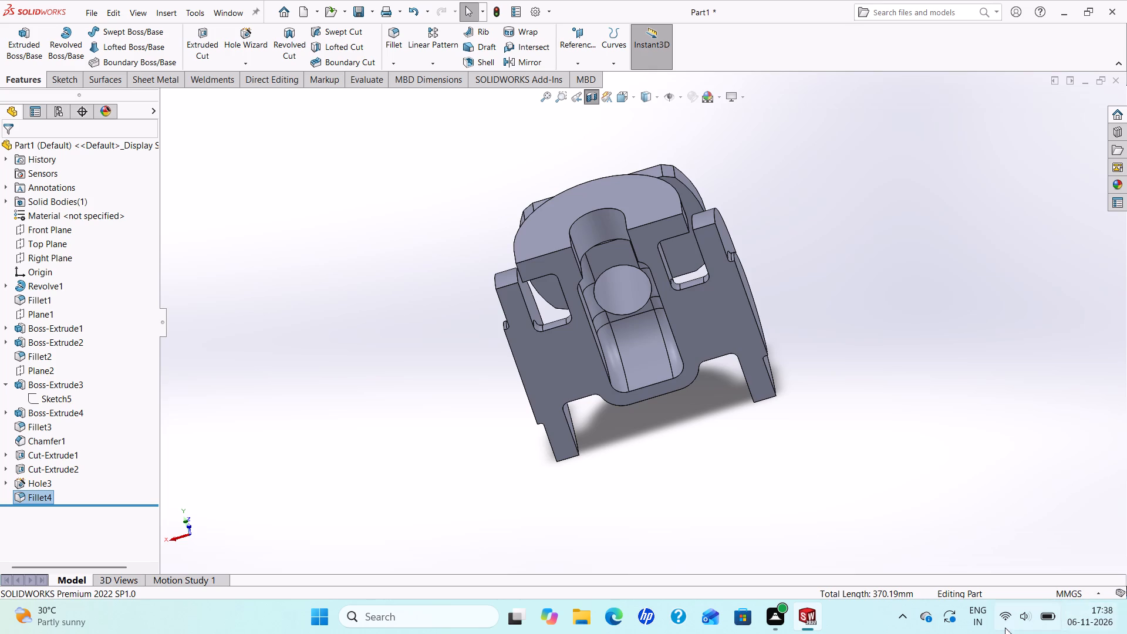
pyautogui.click(591, 96)
# Examine the complete body, its flanges, the slotted top opening and the side holes from several directions.
pyautogui.moveTo(629, 288); pyautogui.dragTo(502, 308, button='middle')
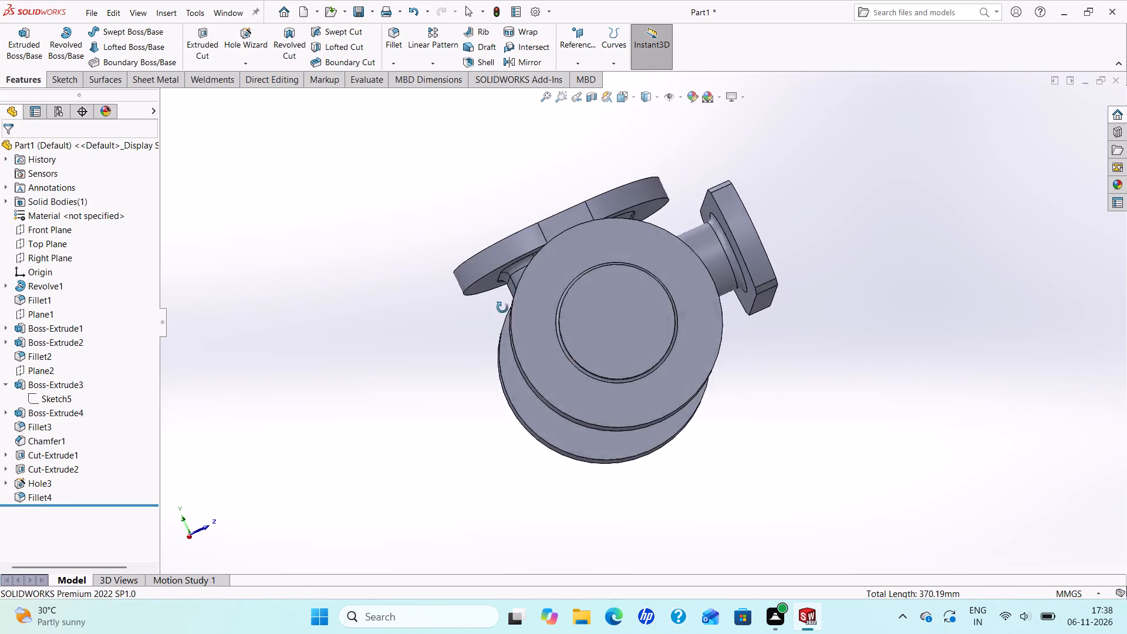
pyautogui.moveTo(502, 308); pyautogui.dragTo(578, 450, button='middle')
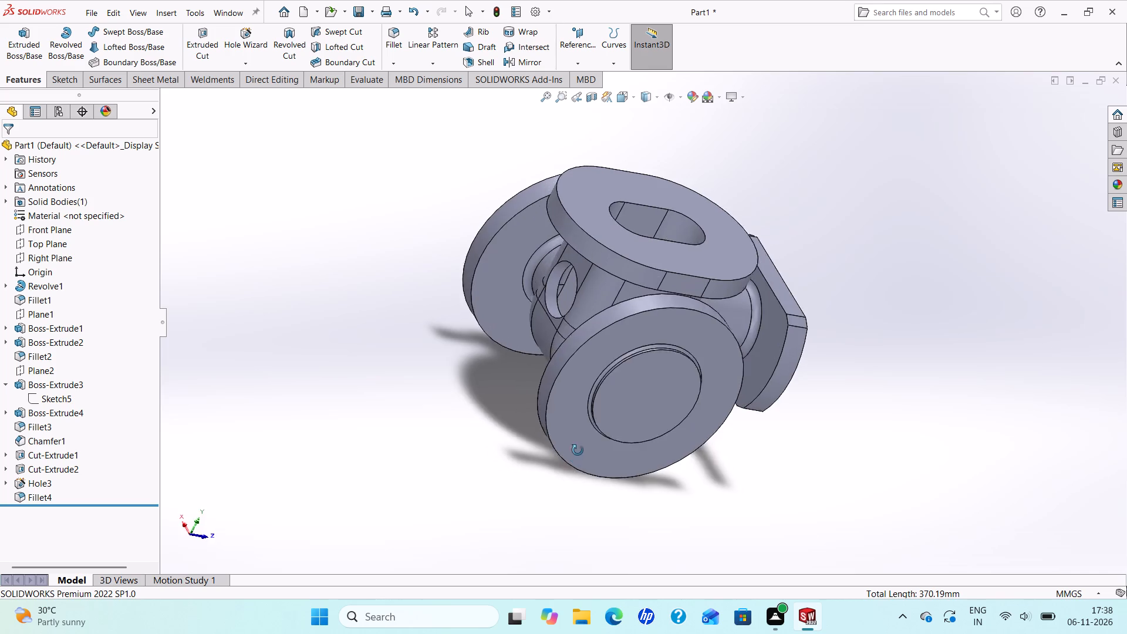
pyautogui.moveTo(578, 450); pyautogui.dragTo(334, 321, button='middle')
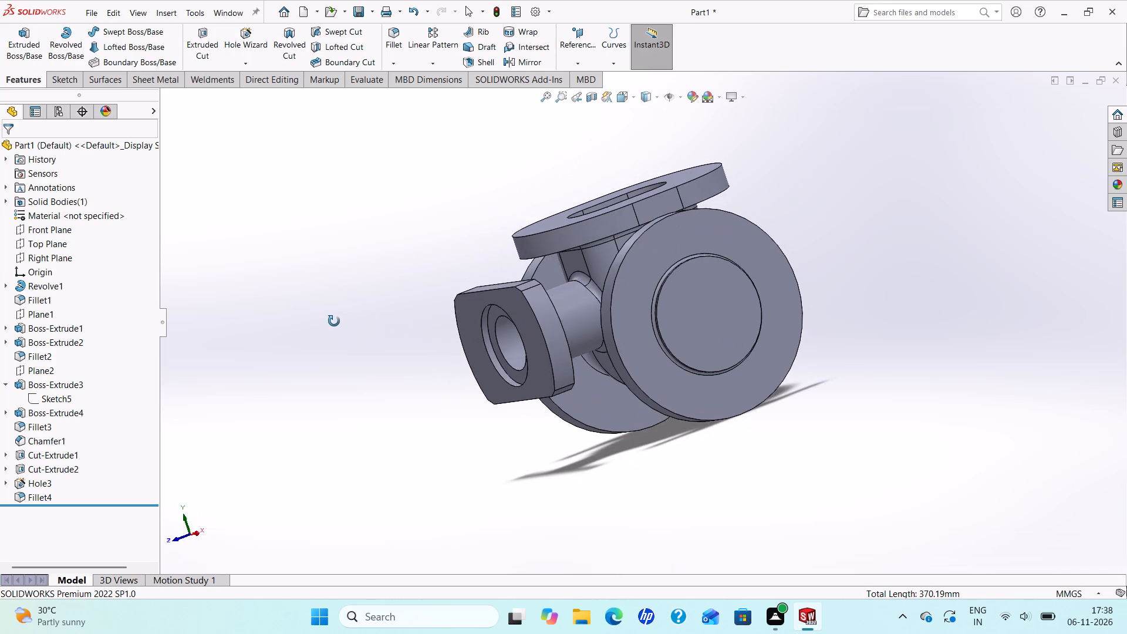
pyautogui.moveTo(334, 321); pyautogui.dragTo(320, 336, button='middle')
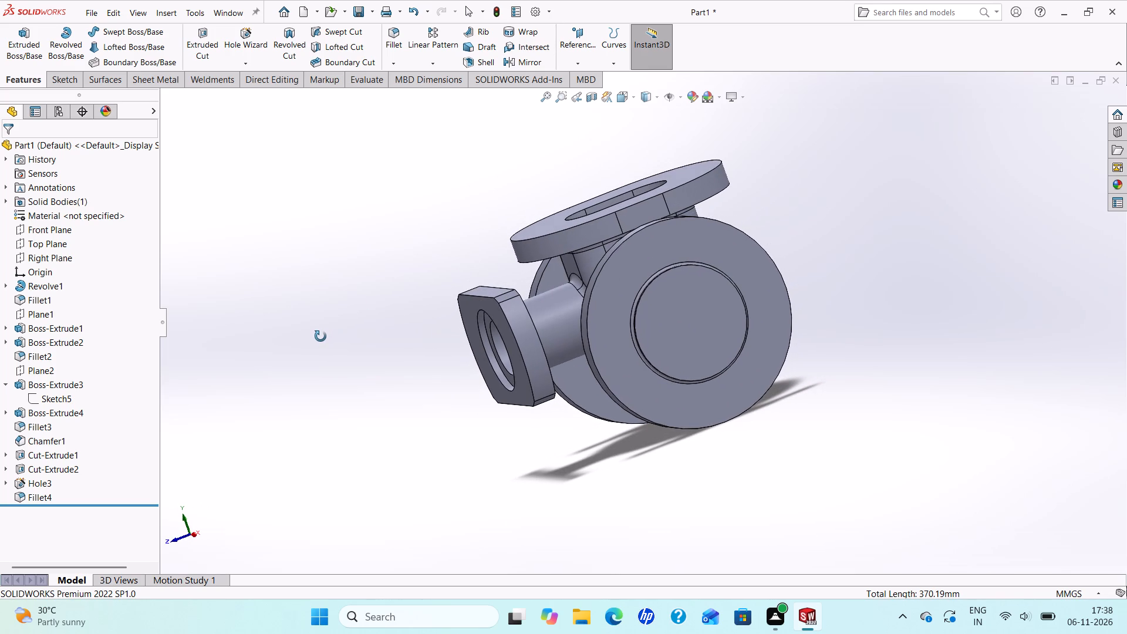
pyautogui.moveTo(320, 336); pyautogui.dragTo(353, 355, button='middle')
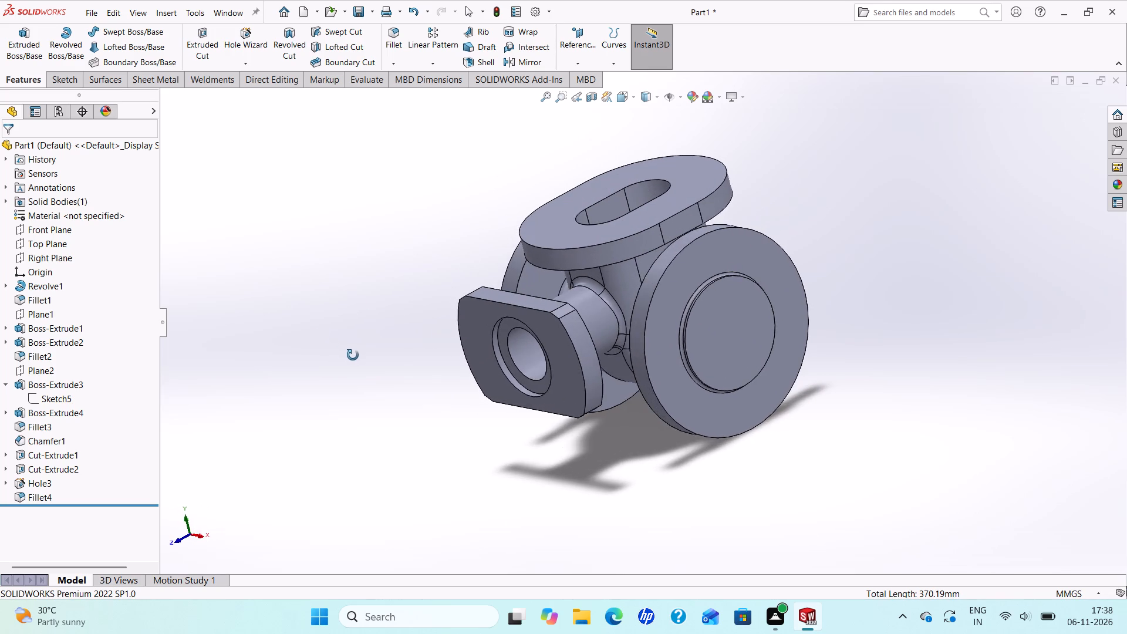
pyautogui.moveTo(353, 355); pyautogui.dragTo(768, 329, button='middle')
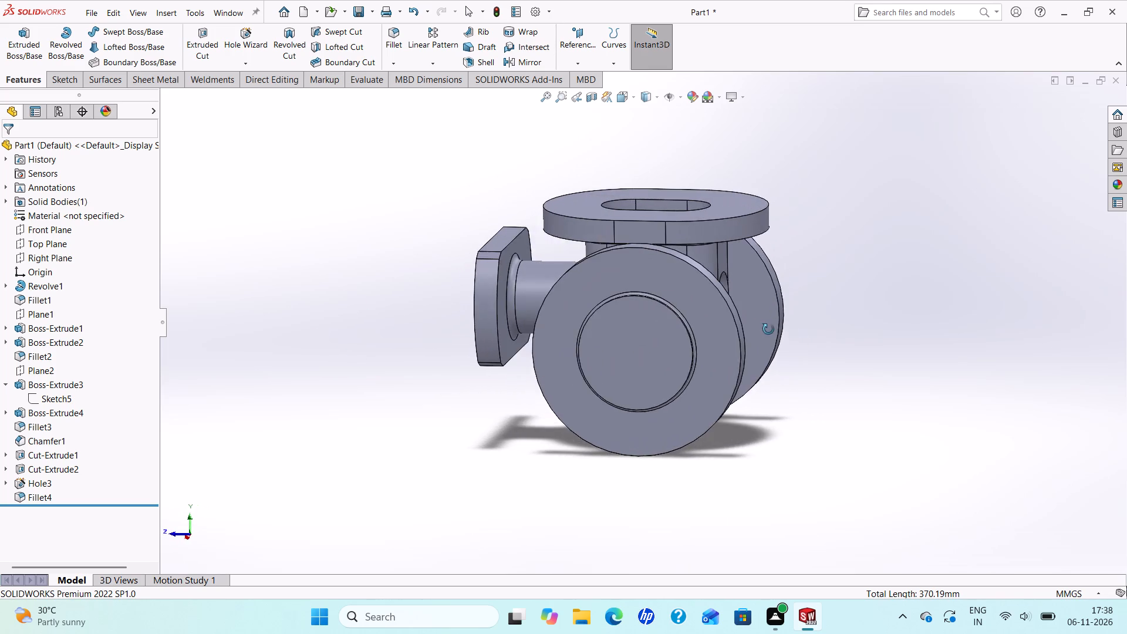
pyautogui.moveTo(768, 329); pyautogui.dragTo(643, 396, button='middle')
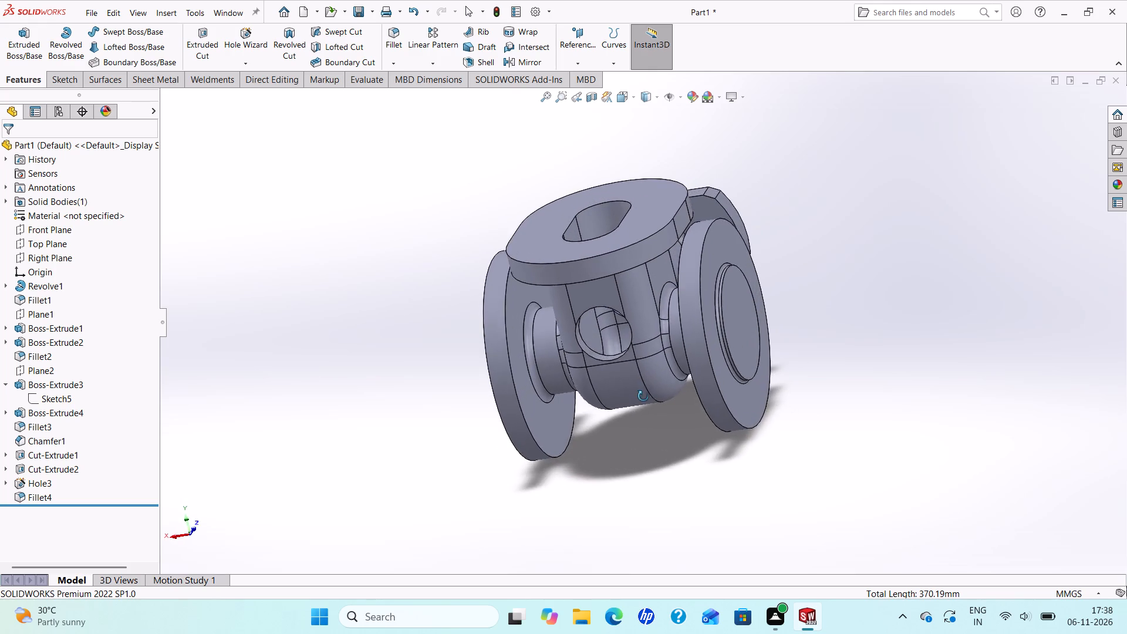
pyautogui.moveTo(643, 396); pyautogui.dragTo(541, 492, button='middle')
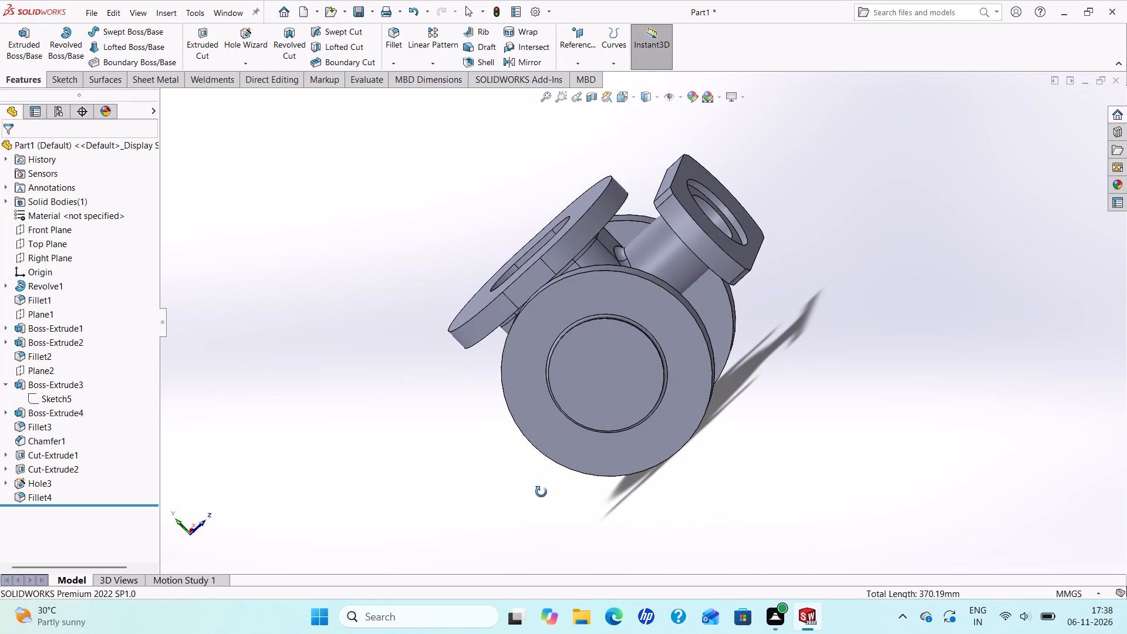
# Sketch a circle of about 21 mm radius, centred on the origin, on the raised round face of one end flange.
pyautogui.moveTo(541, 492); pyautogui.dragTo(691, 473, button='middle')
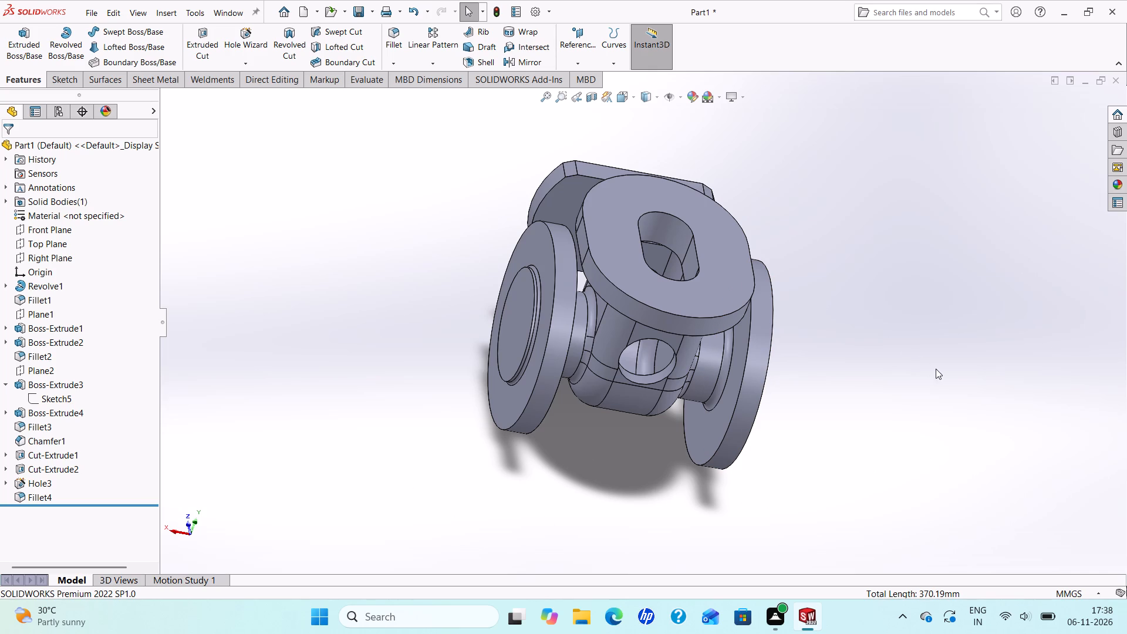
pyautogui.moveTo(946, 350); pyautogui.dragTo(698, 443, button='middle')
pyautogui.scroll(-1, 699, 433)
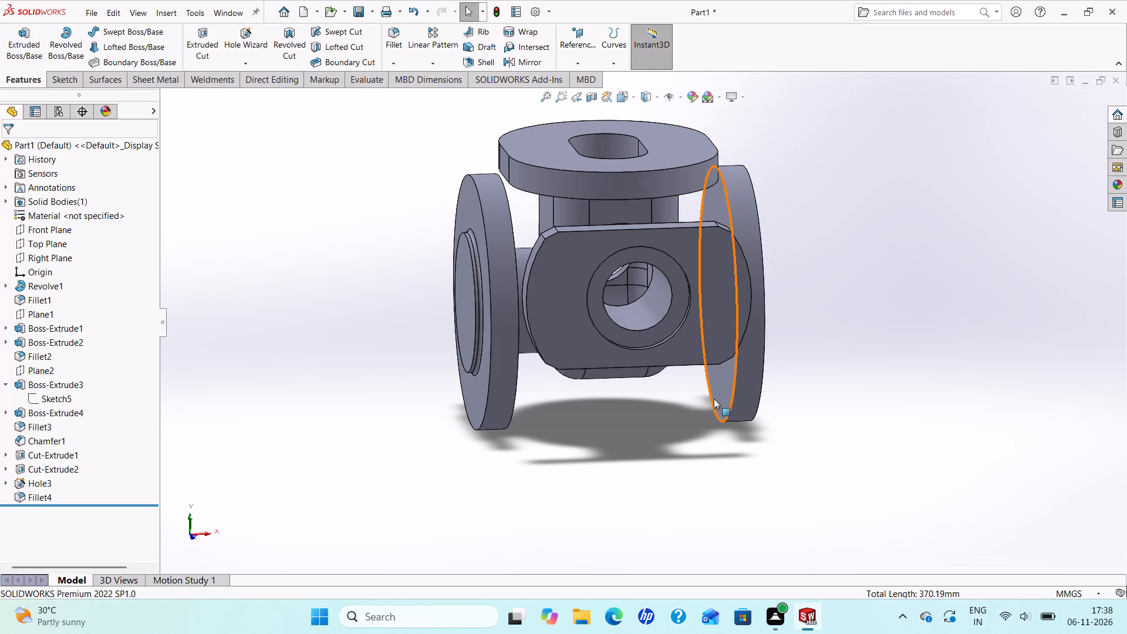
pyautogui.moveTo(809, 348); pyautogui.dragTo(666, 366, button='middle')
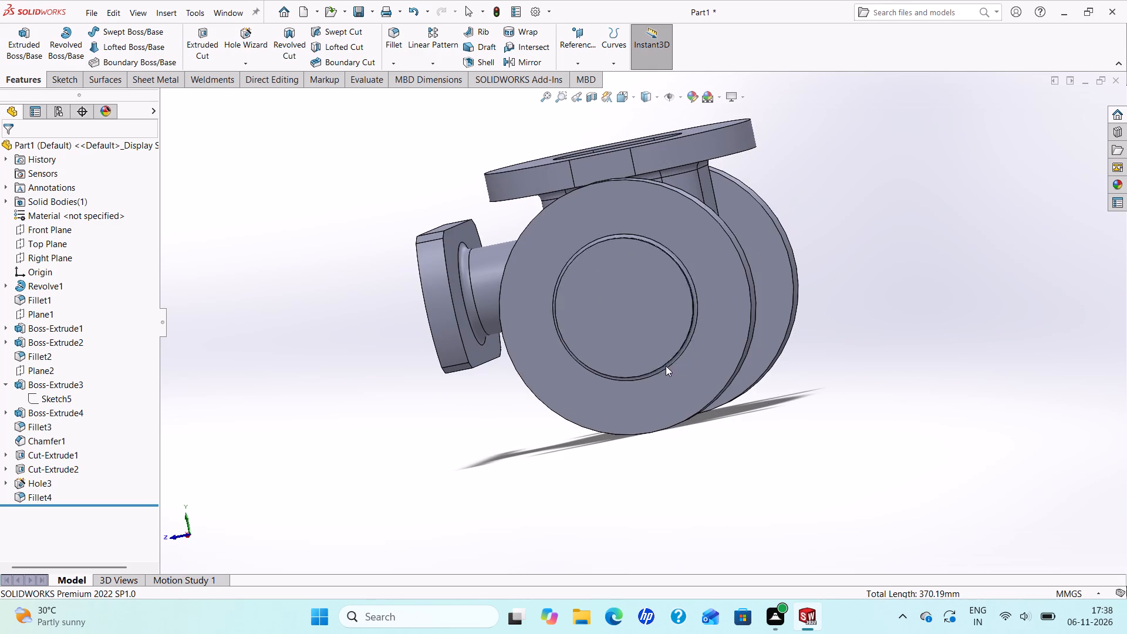
pyautogui.click(657, 299)
pyautogui.click(704, 263)
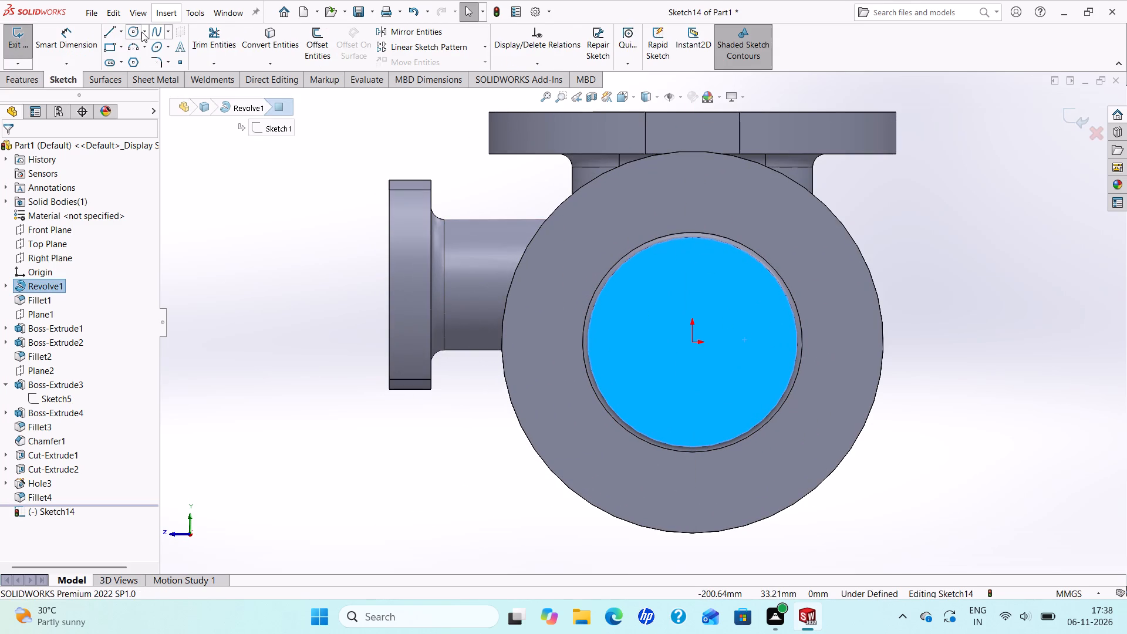
pyautogui.click(133, 31)
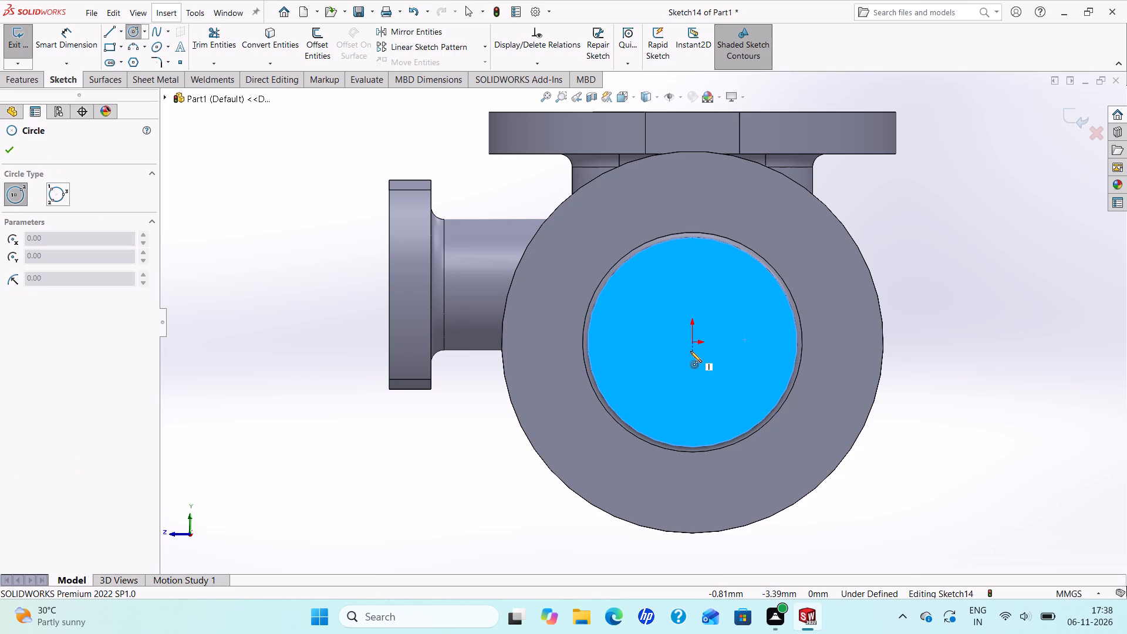
pyautogui.click(690, 342)
pyautogui.click(726, 385)
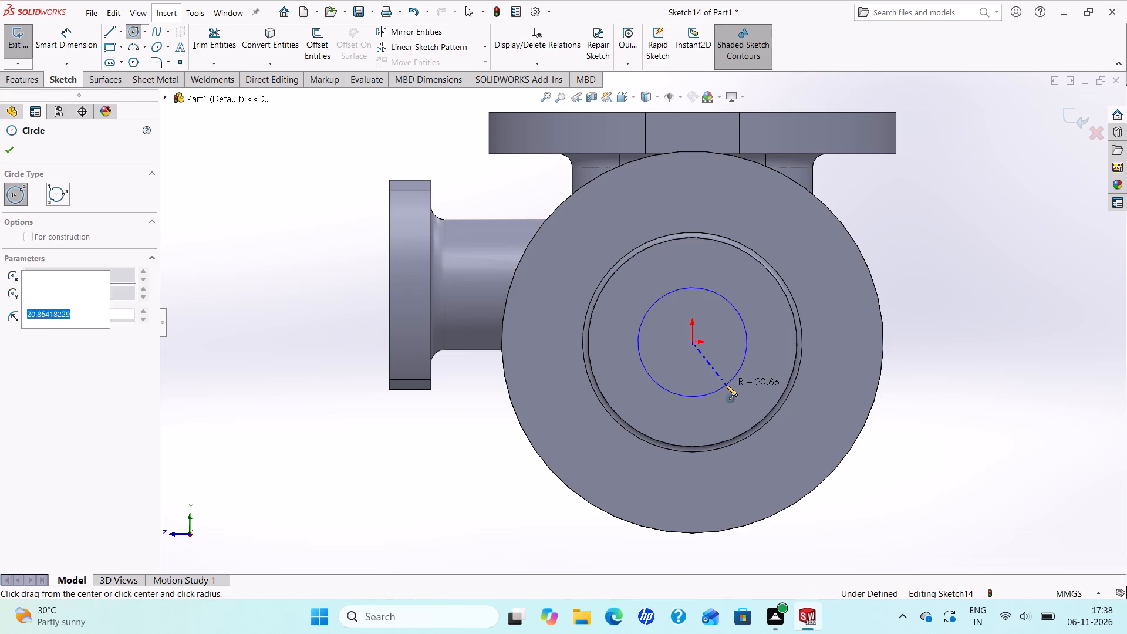
pyautogui.rightClick(723, 373)
pyautogui.click(762, 386)
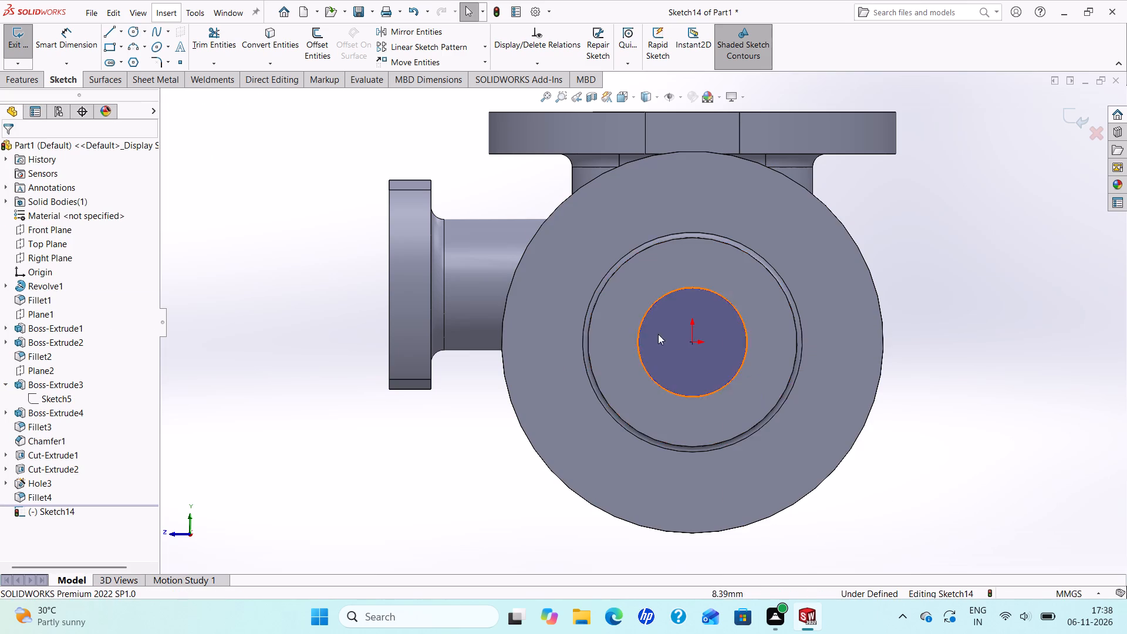
# Dimension the circle's diameter and set it to 42 mm.
pyautogui.click(56, 42)
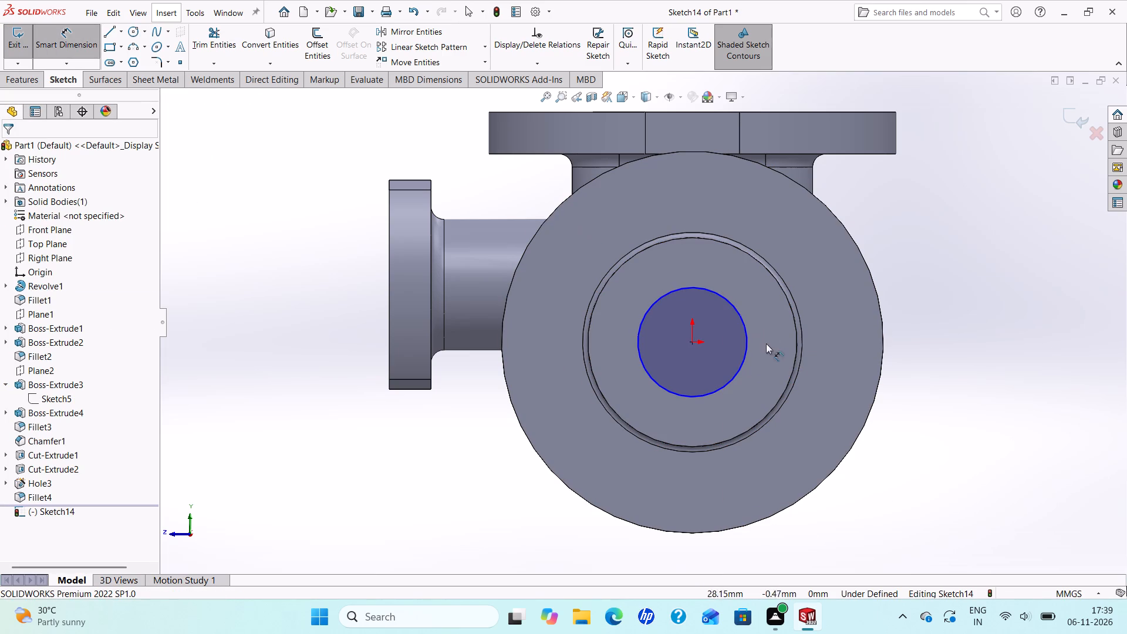
pyautogui.click(746, 333)
pyautogui.click(927, 254)
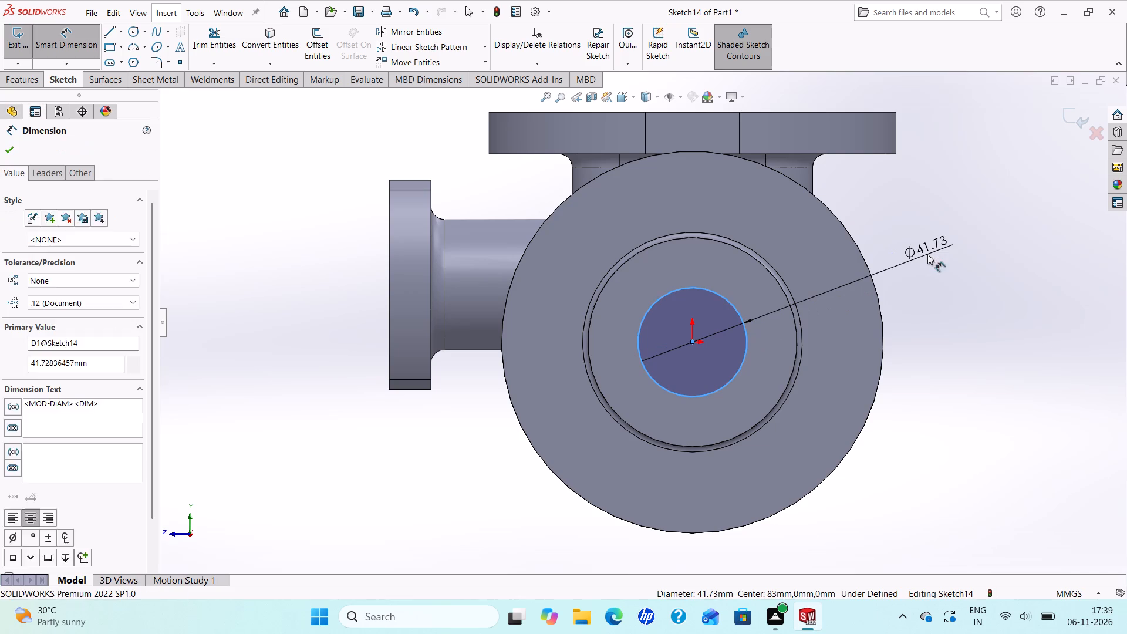
pyautogui.write('42')
pyautogui.press('Return')
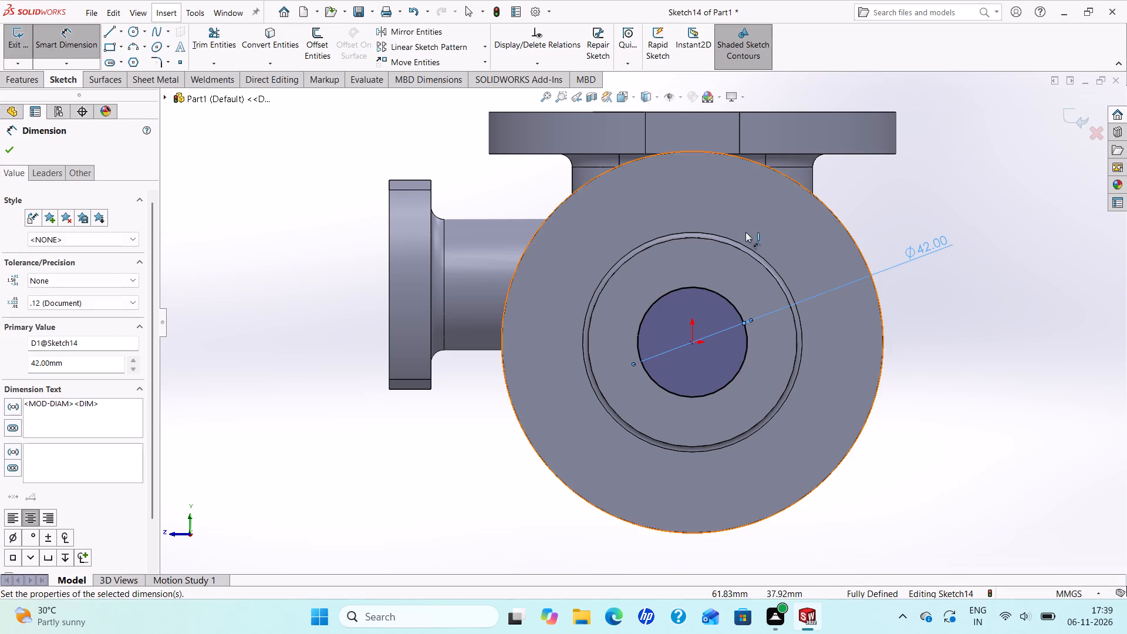
pyautogui.click(5, 147)
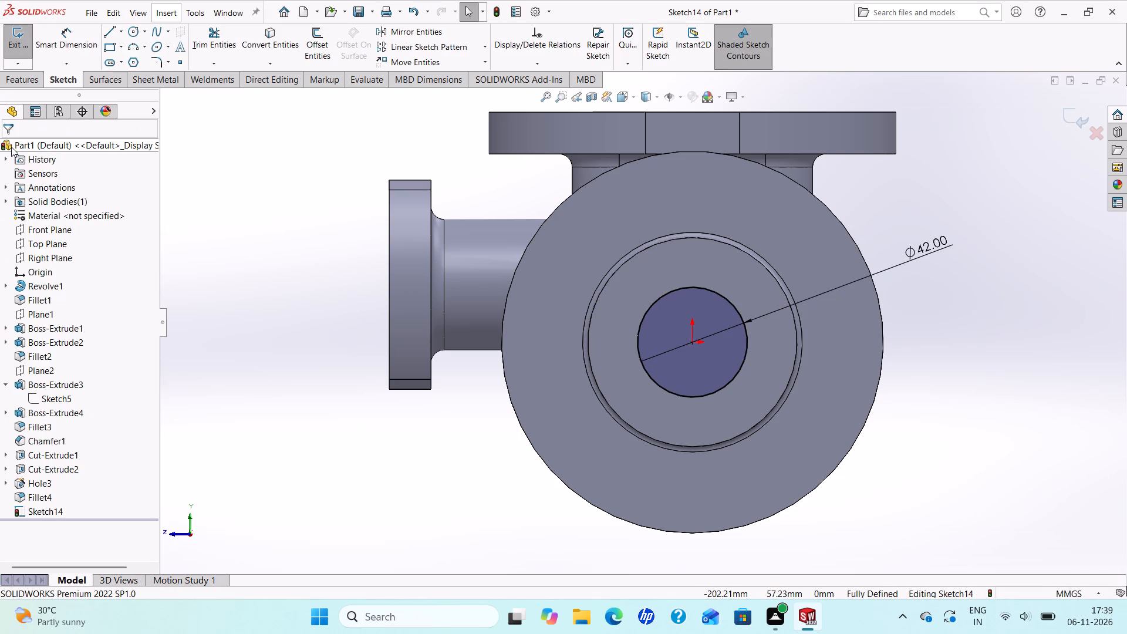
# Cut-extrude the 42 mm circle Through All so the bore passes through both end flanges.
pyautogui.click(15, 80)
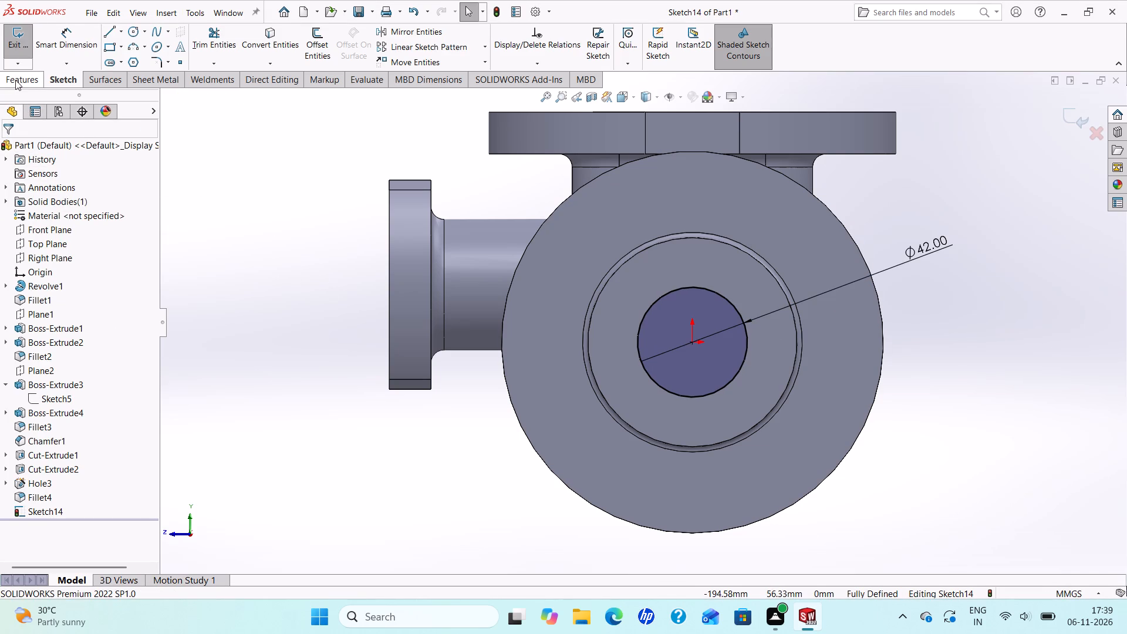
pyautogui.click(212, 41)
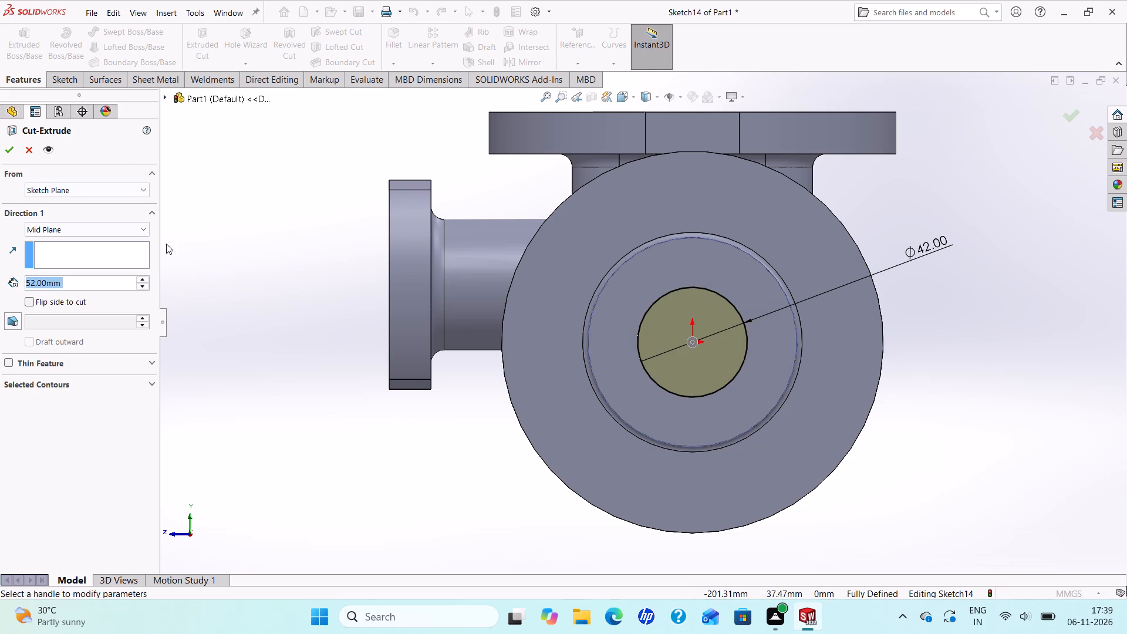
pyautogui.click(147, 230)
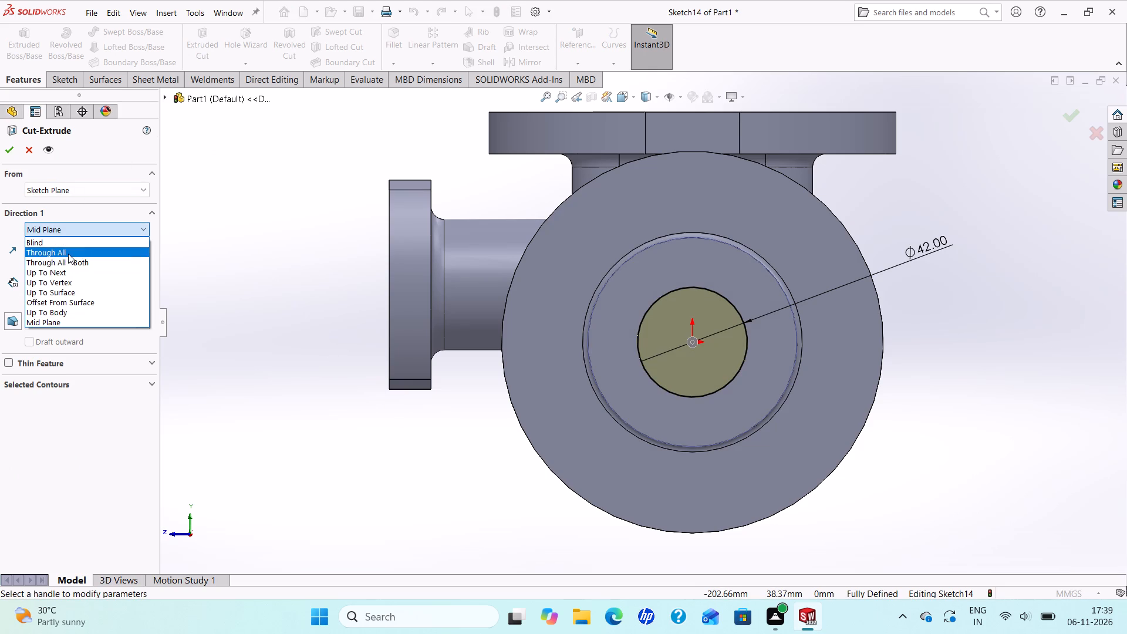
pyautogui.click(68, 251)
pyautogui.moveTo(370, 383); pyautogui.dragTo(268, 400, button='middle')
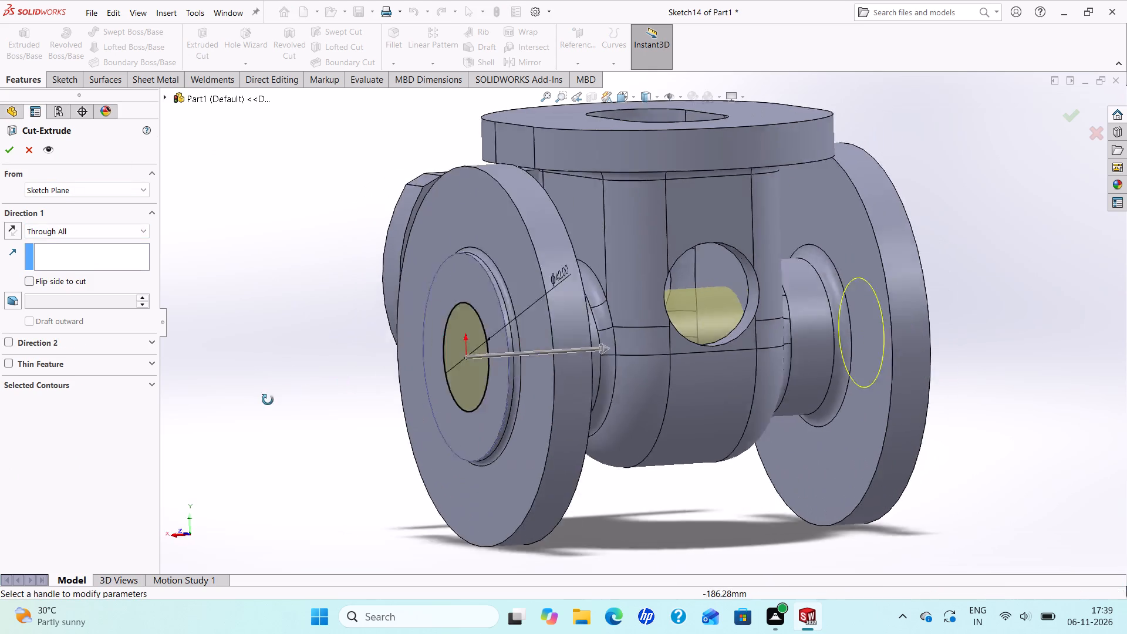
pyautogui.moveTo(268, 400); pyautogui.dragTo(238, 414, button='middle')
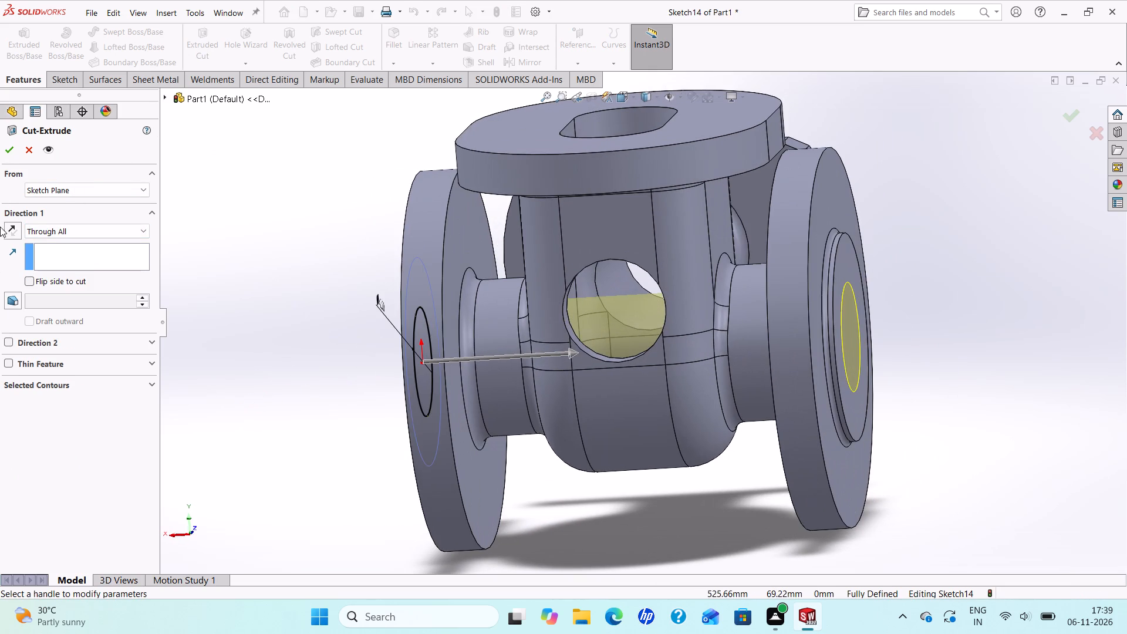
pyautogui.click(12, 150)
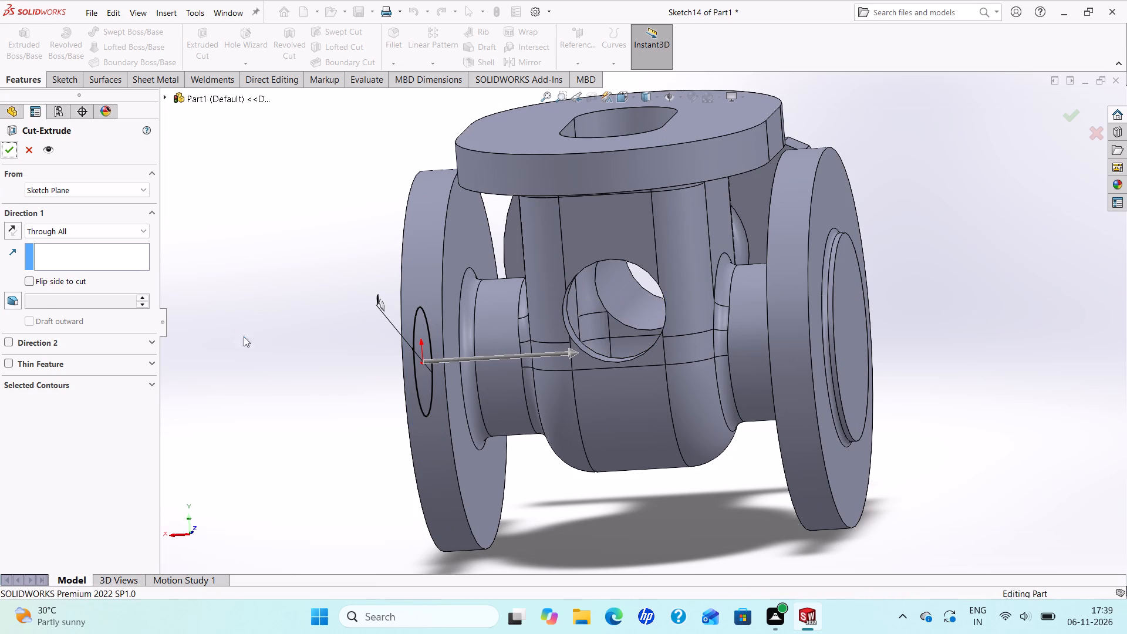
pyautogui.moveTo(254, 340); pyautogui.dragTo(323, 374, button='middle')
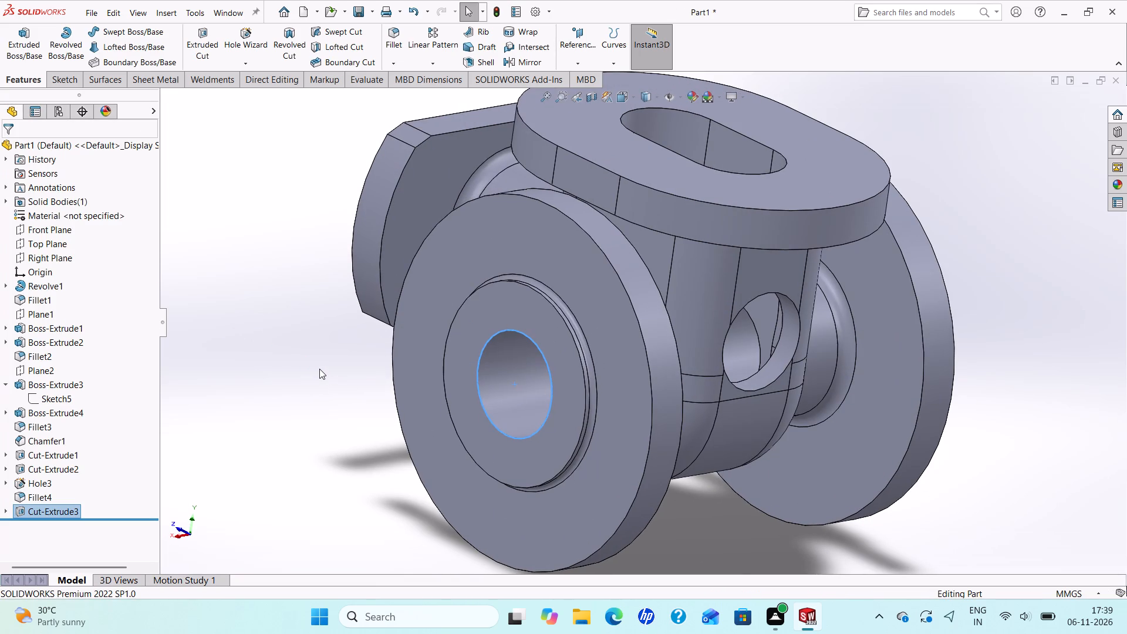
pyautogui.press('Escape')
# Start a 2 mm, 45° chamfer and select one end flange's bore edge and the upper rim of the top flange's slot.
pyautogui.moveTo(386, 376); pyautogui.dragTo(179, 267, button='middle')
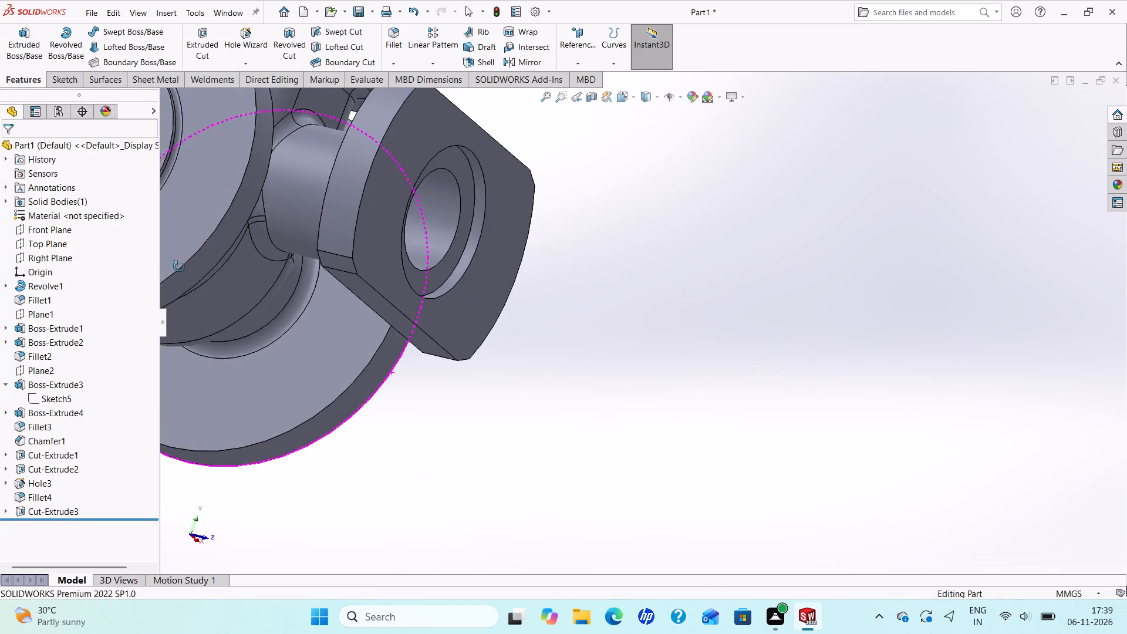
pyautogui.moveTo(179, 267); pyautogui.dragTo(293, 386, button='middle')
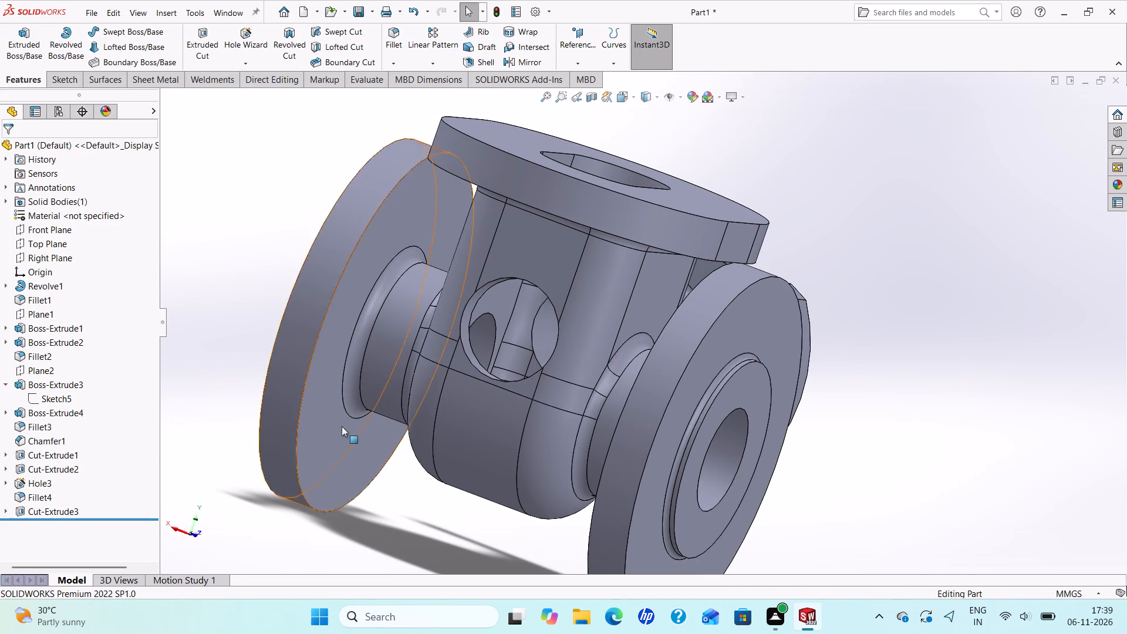
pyautogui.click(401, 64)
pyautogui.click(414, 93)
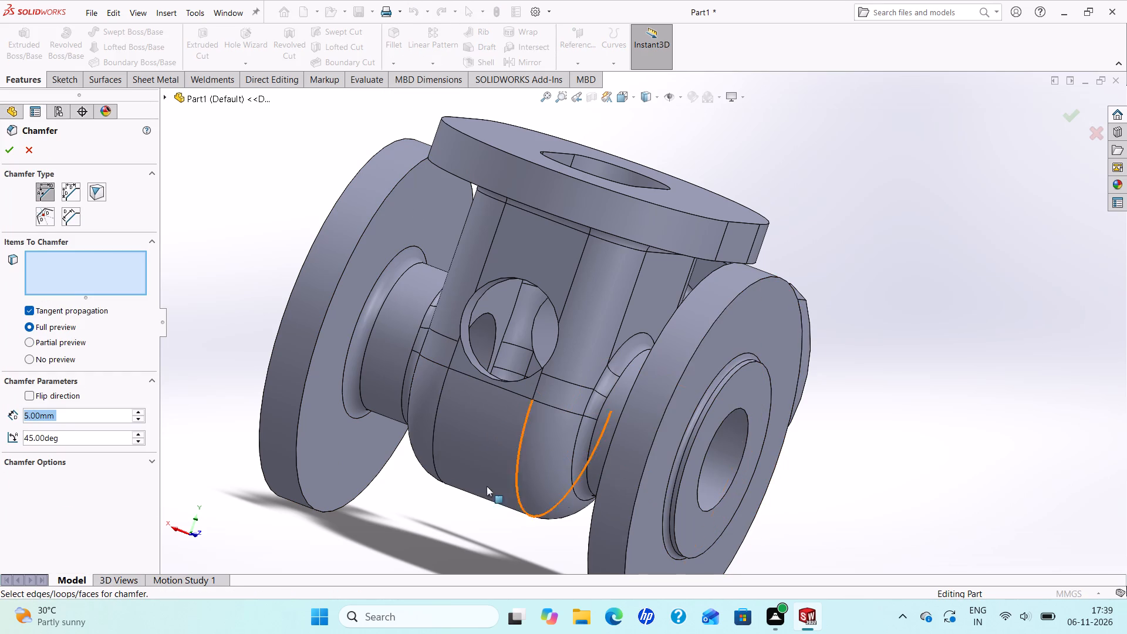
pyautogui.press('2')
pyautogui.press('Return')
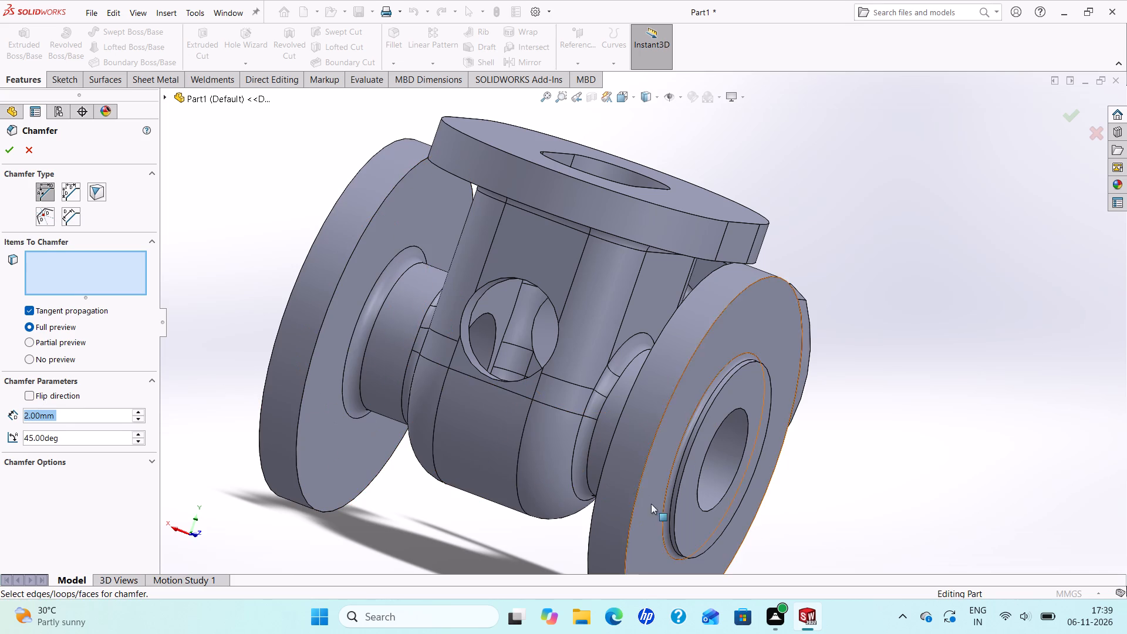
pyautogui.moveTo(652, 508); pyautogui.dragTo(625, 488, button='middle')
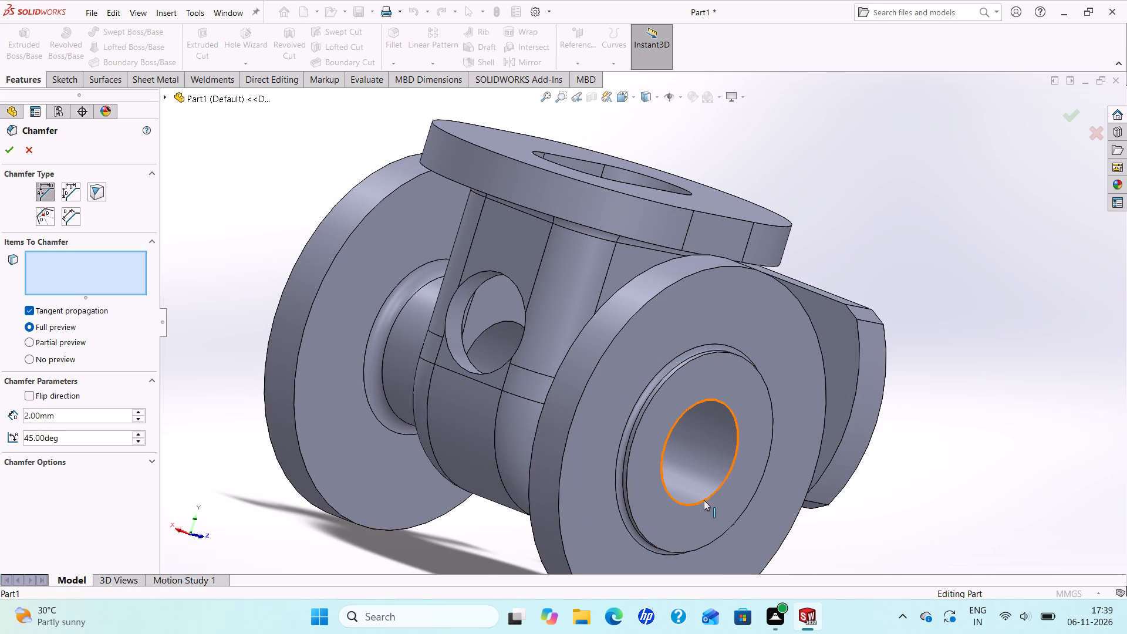
pyautogui.click(704, 500)
pyautogui.scroll(2, 704, 500)
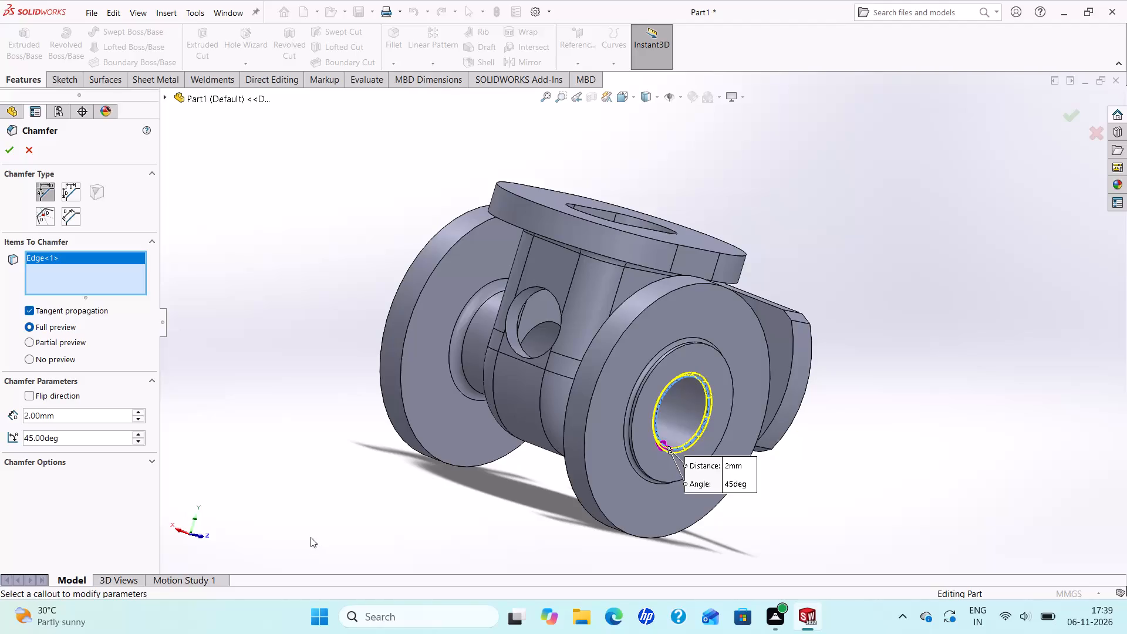
pyautogui.moveTo(623, 195); pyautogui.dragTo(615, 213, button='middle')
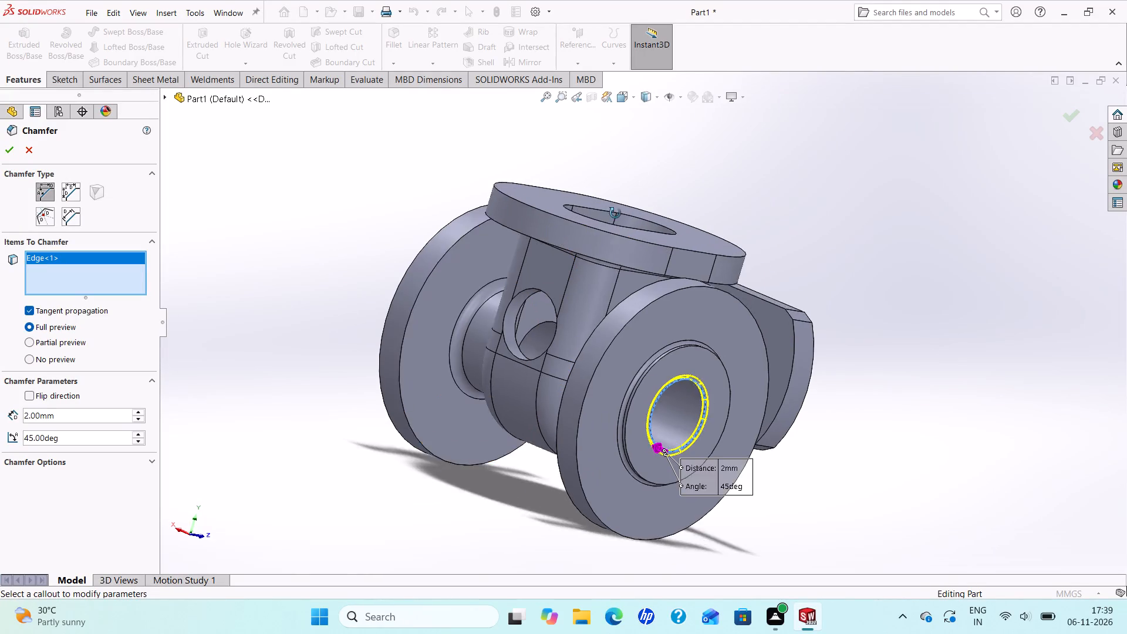
pyautogui.moveTo(615, 213); pyautogui.dragTo(595, 301, button='middle')
pyautogui.scroll(-3, 633, 255)
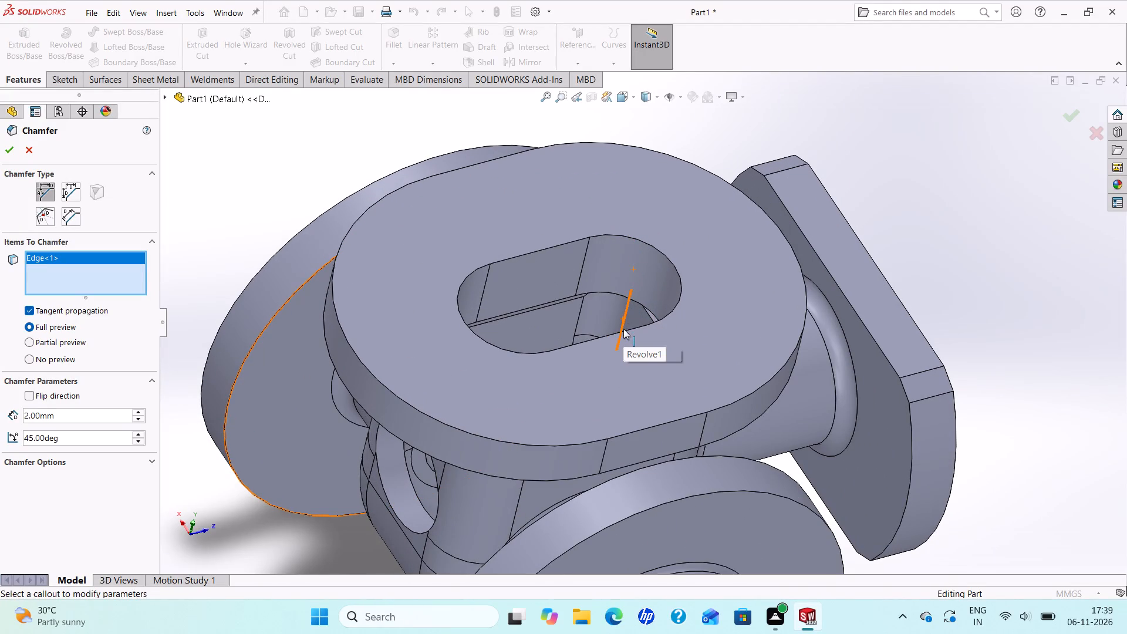
pyautogui.click(625, 330)
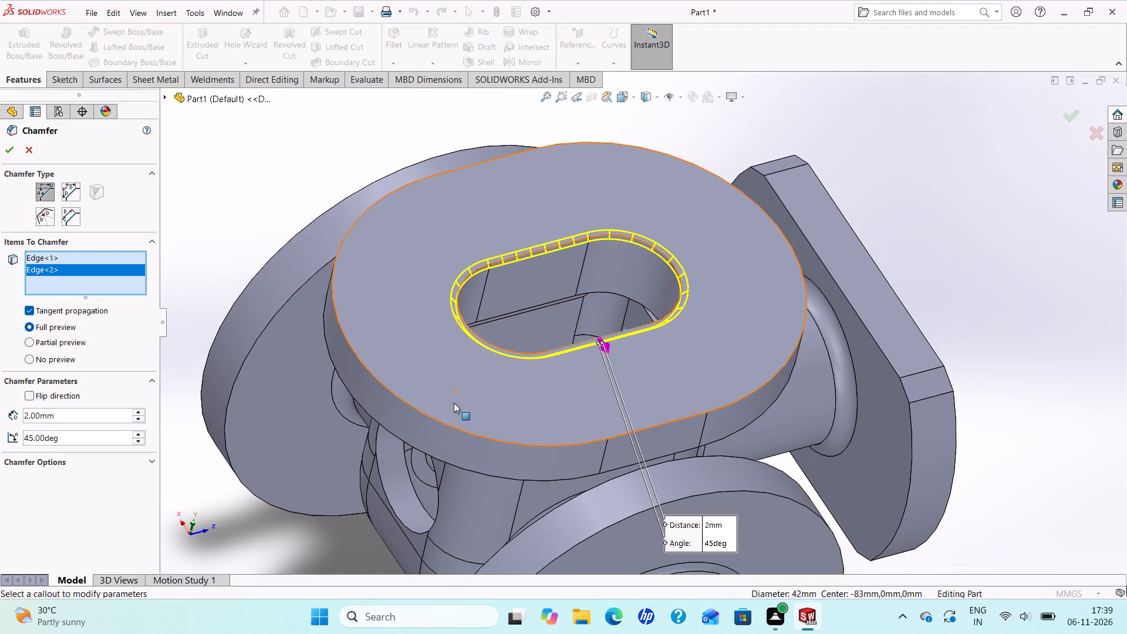
# Add the inner bore face of the opposite end flange to the chamfer selection.
pyautogui.scroll(4, 429, 394)
pyautogui.moveTo(444, 397); pyautogui.dragTo(529, 439, button='middle')
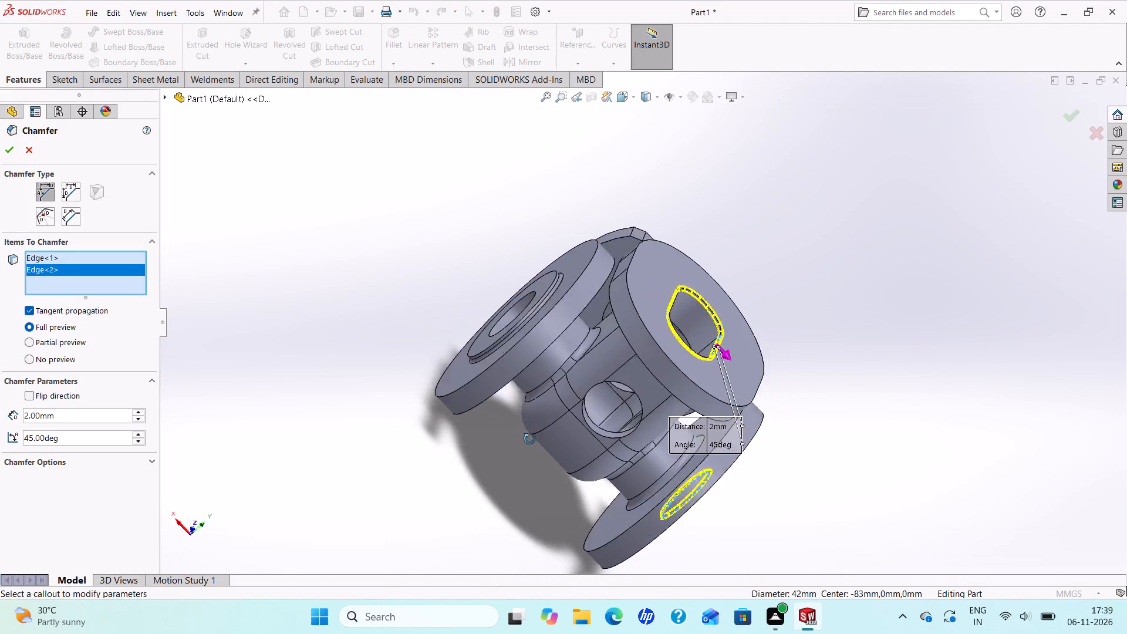
pyautogui.moveTo(529, 439); pyautogui.dragTo(563, 510, button='middle')
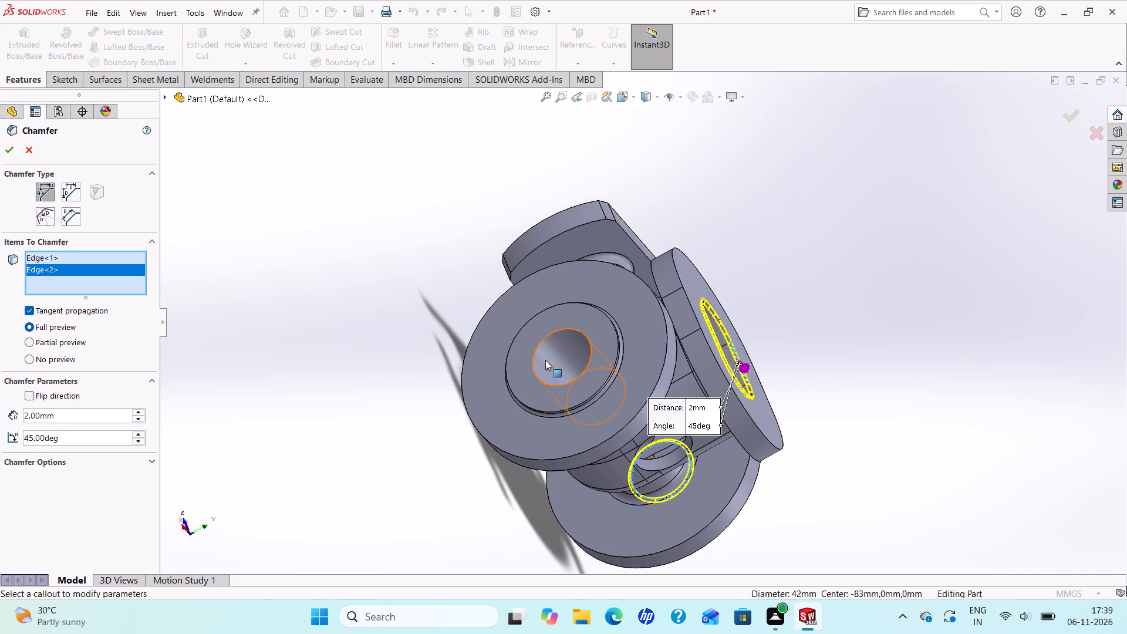
pyautogui.click(545, 360)
pyautogui.moveTo(563, 389); pyautogui.dragTo(511, 346, button='middle')
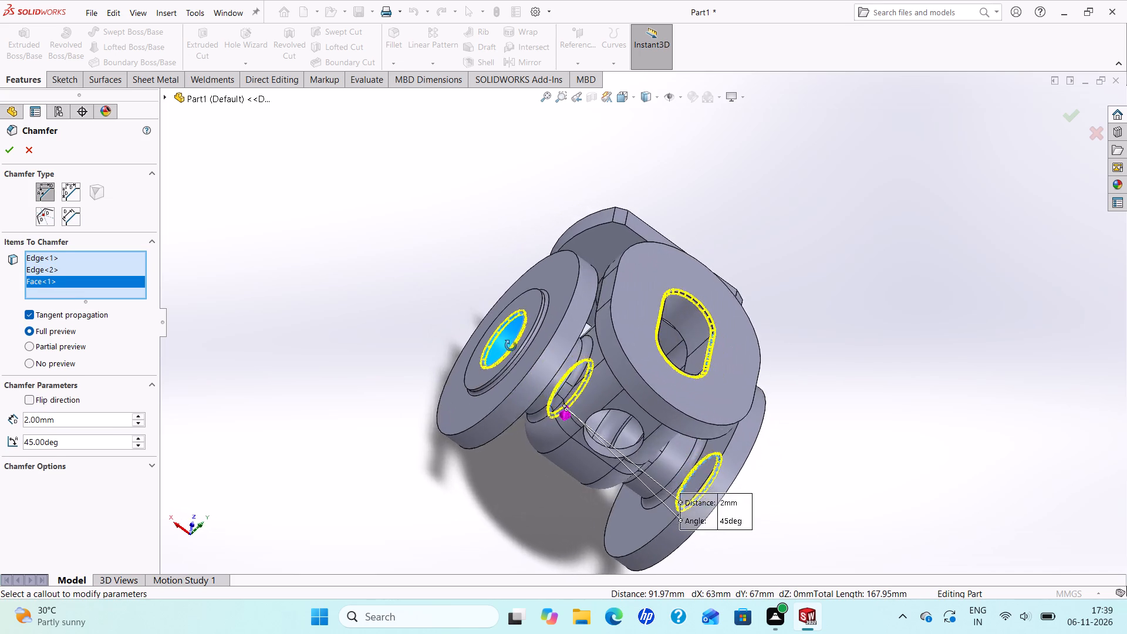
pyautogui.moveTo(511, 346); pyautogui.dragTo(480, 305, button='middle')
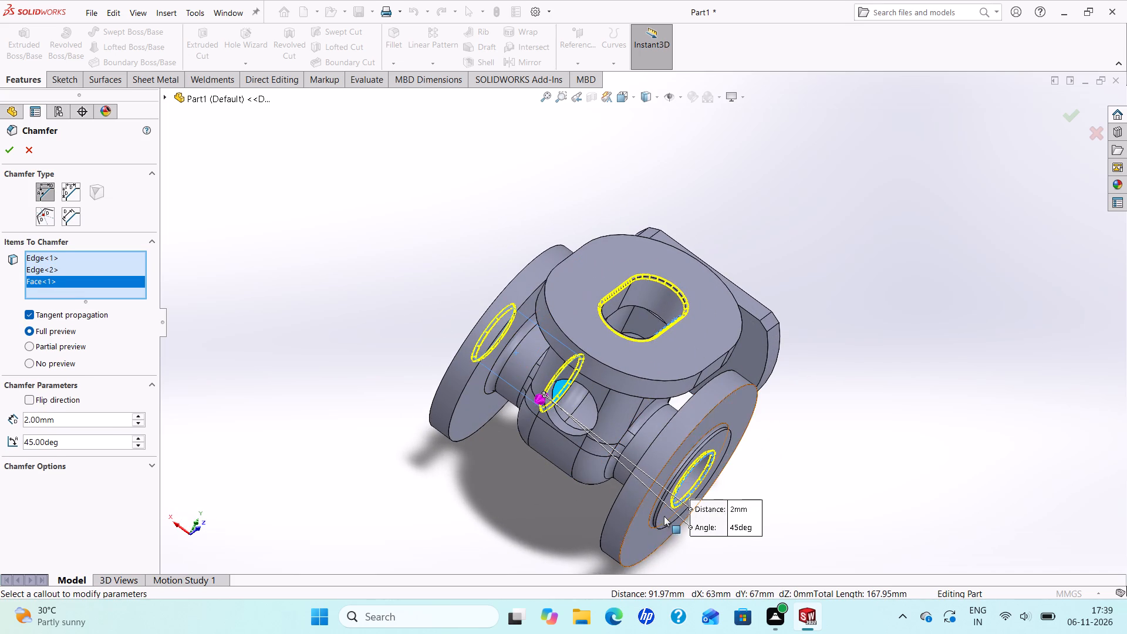
# Replace the first end flange's bore edge in the chamfer selection with the inner face of that same bore.
pyautogui.rightClick(50, 258)
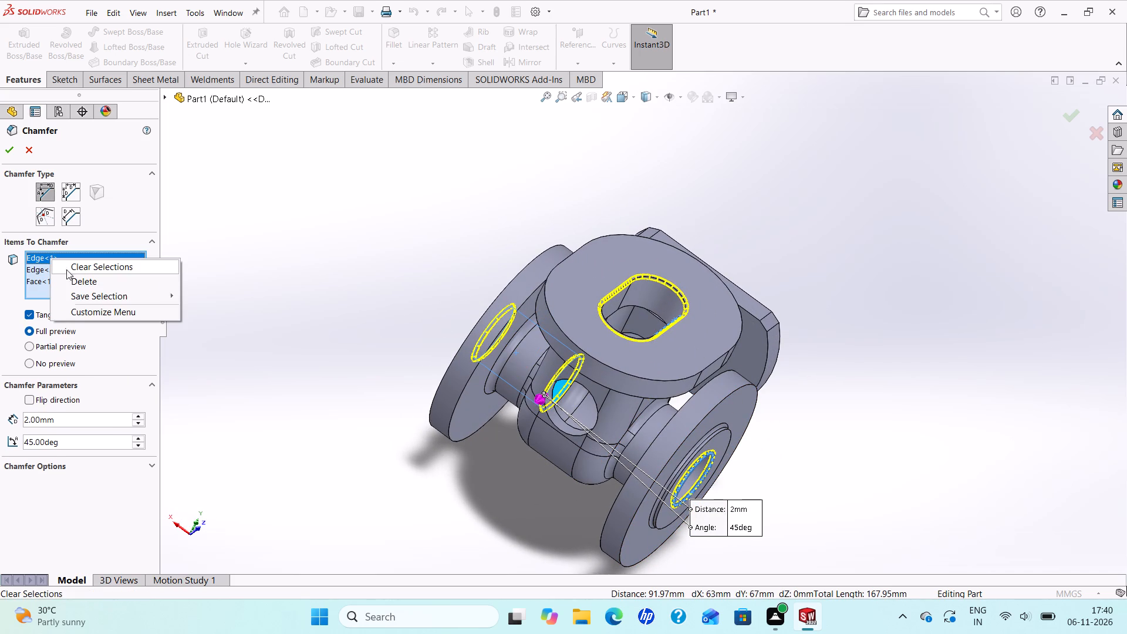
pyautogui.click(72, 286)
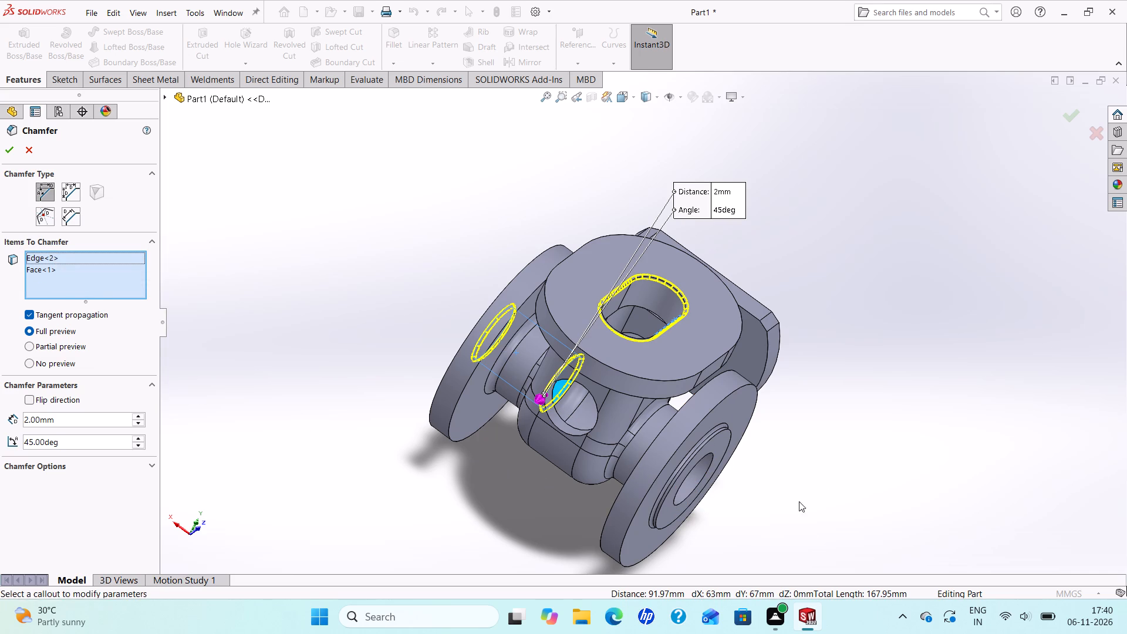
pyautogui.moveTo(704, 557); pyautogui.dragTo(681, 524, button='middle')
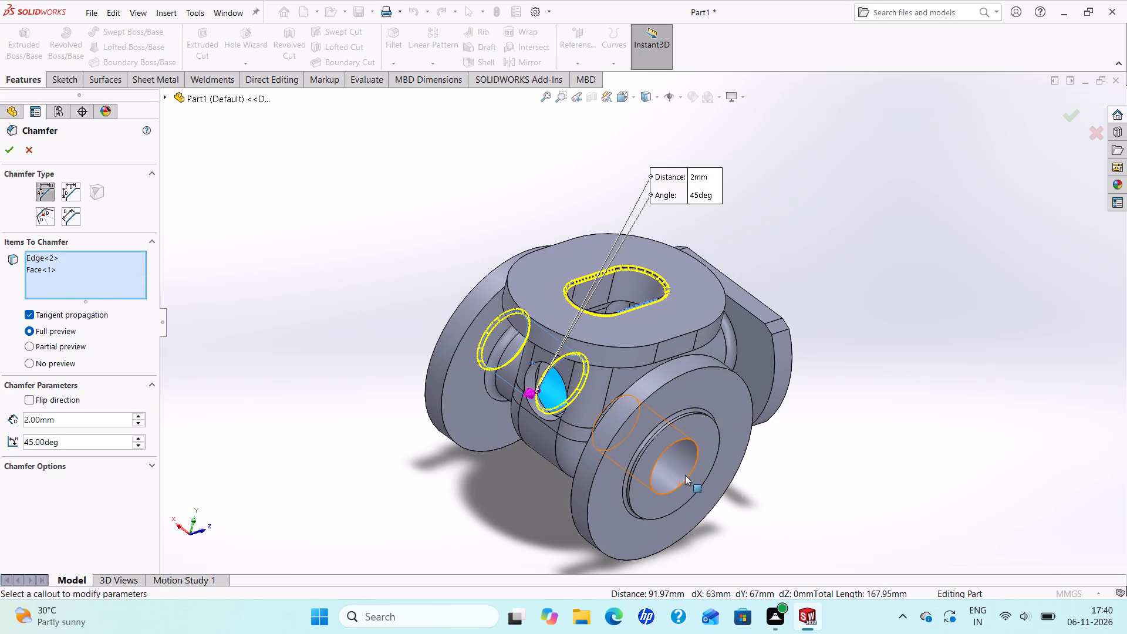
pyautogui.click(685, 475)
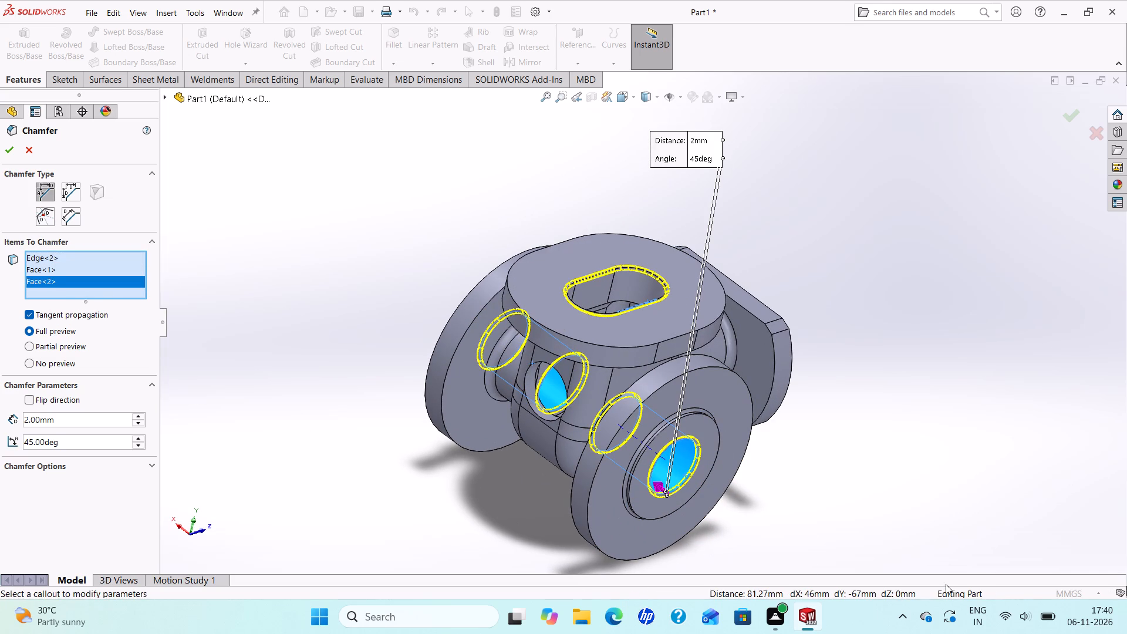
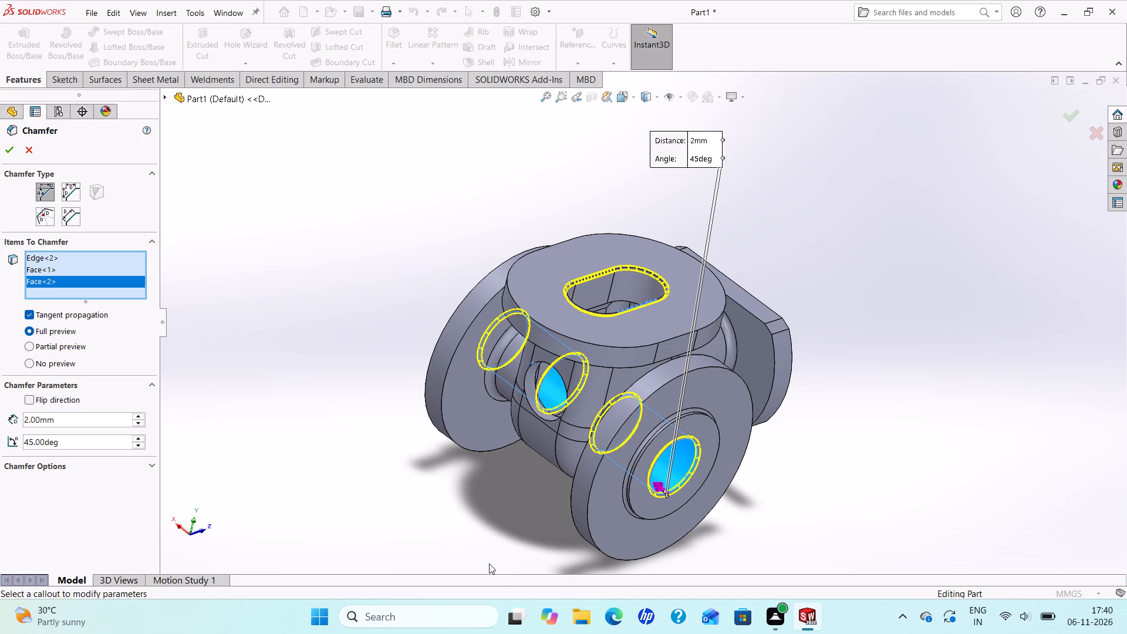
# Remove the two selected bore faces from the chamfer items, keeping only the top slot's edge.
pyautogui.rightClick(44, 279)
pyautogui.click(66, 299)
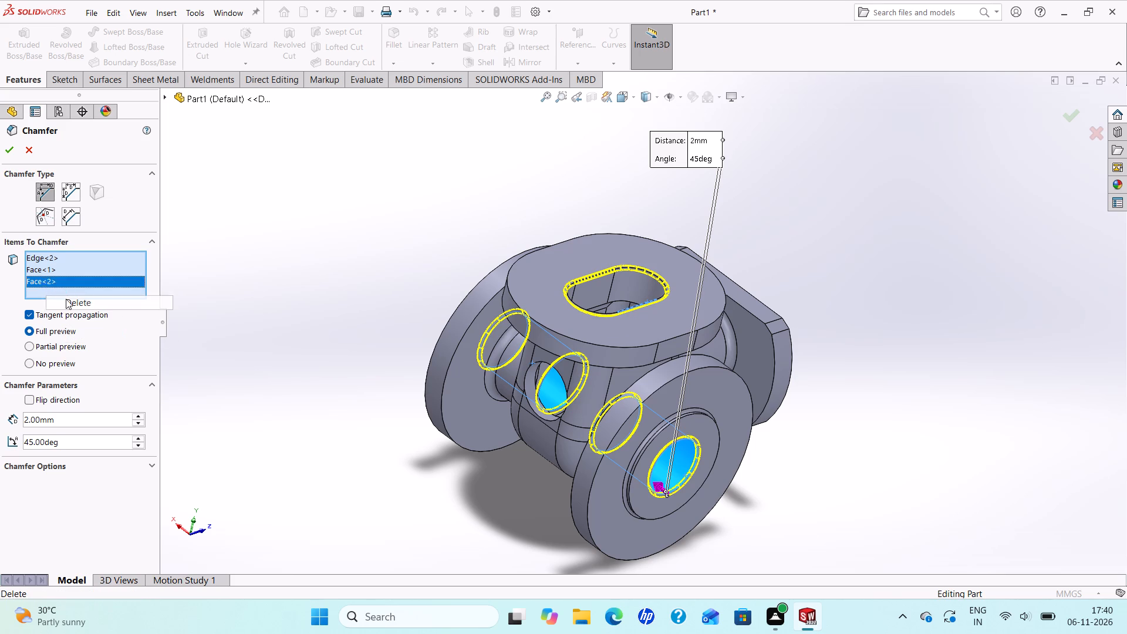
pyautogui.rightClick(53, 270)
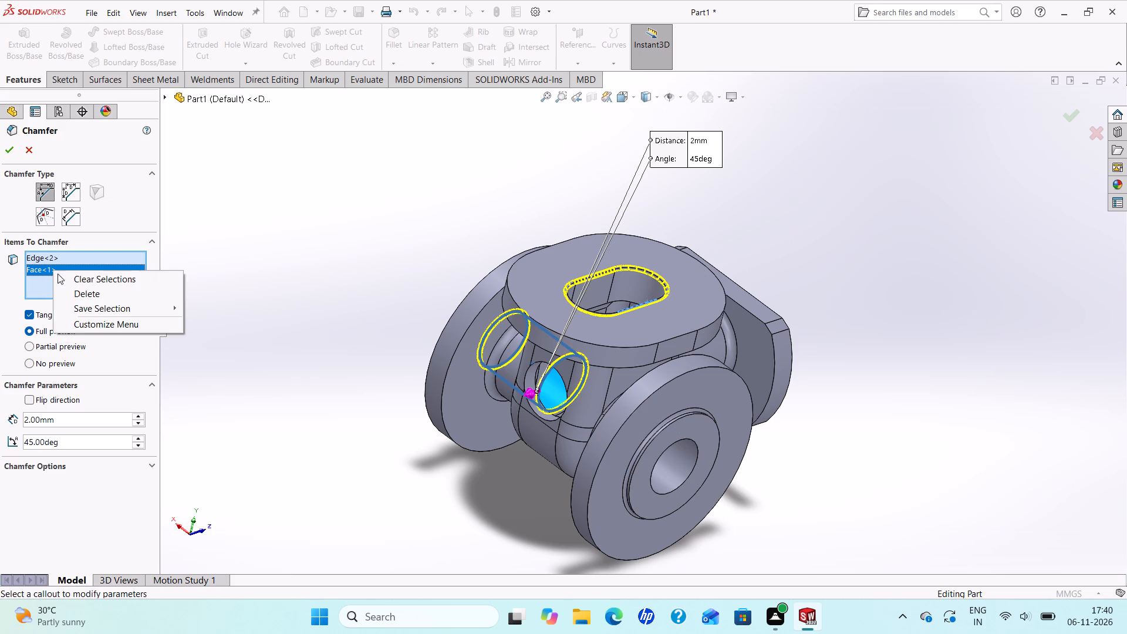
pyautogui.click(70, 288)
# Add the inner cavity-side edges of the two opposite round-flange bores to the 2 mm, 45° chamfer.
pyautogui.moveTo(535, 508); pyautogui.dragTo(485, 471, button='middle')
pyautogui.scroll(-3, 670, 441)
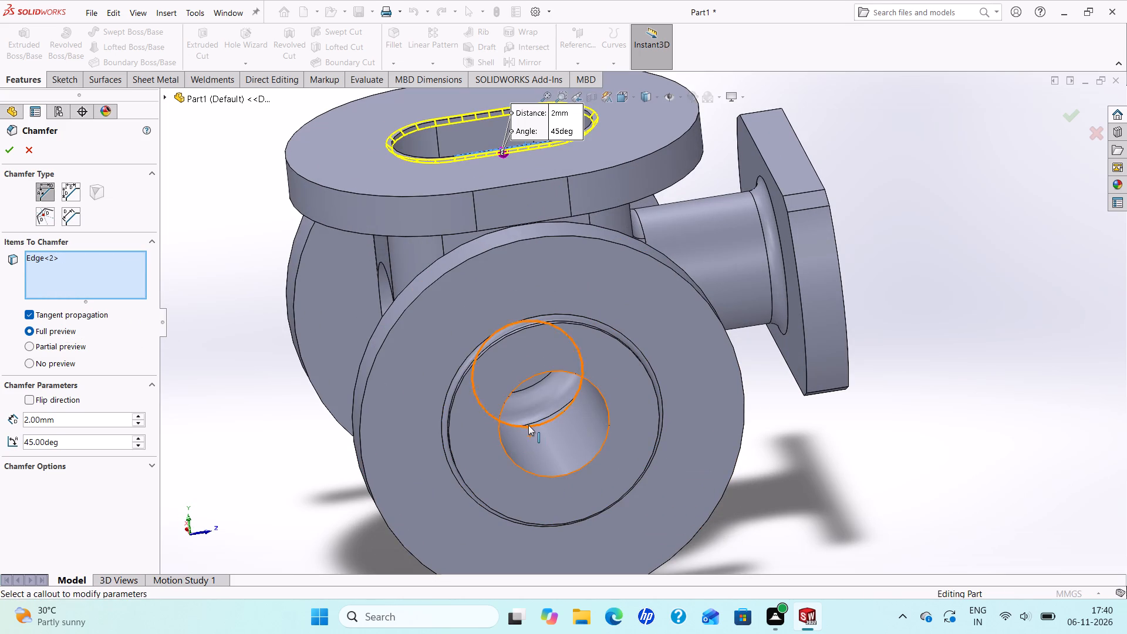
pyautogui.click(530, 427)
pyautogui.scroll(4, 531, 429)
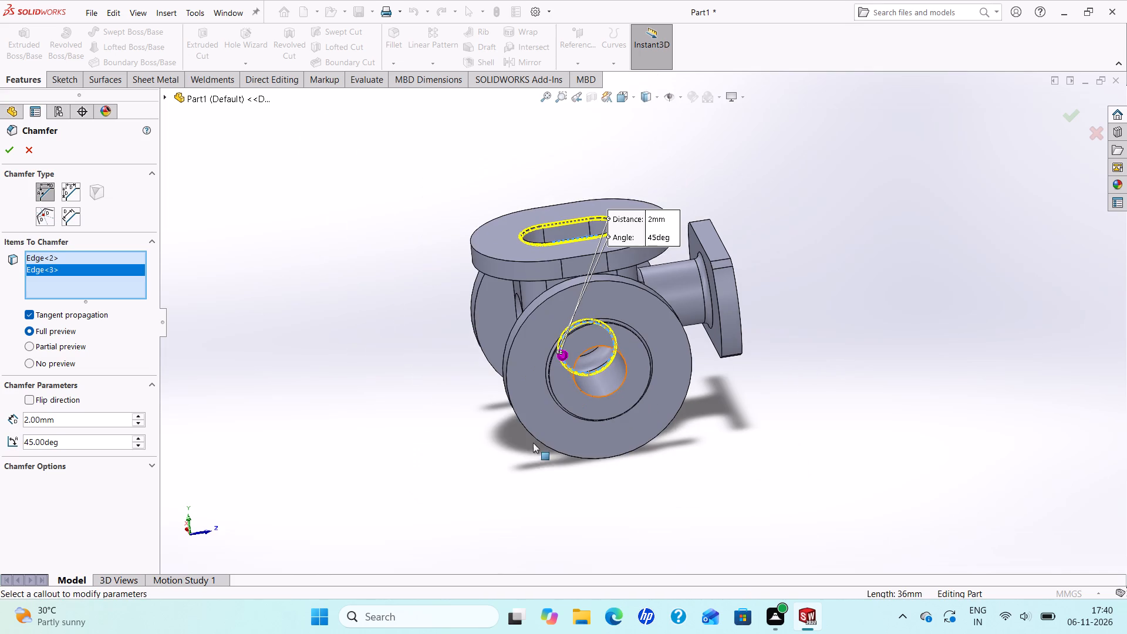
pyautogui.moveTo(462, 409); pyautogui.dragTo(687, 540, button='middle')
pyautogui.scroll(-1, 663, 340)
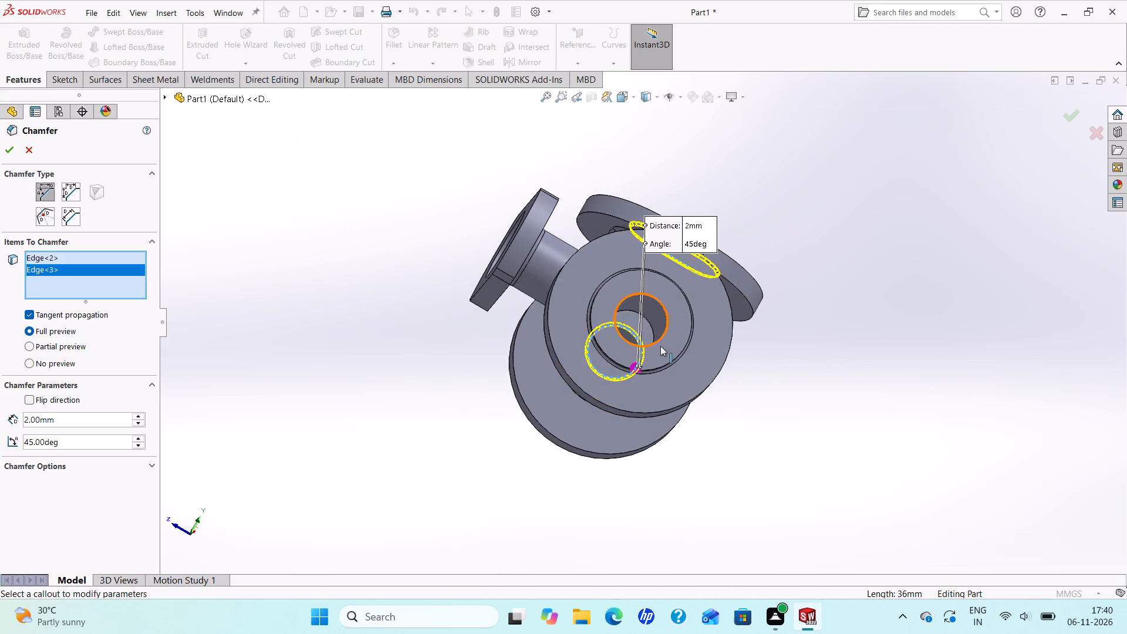
pyautogui.scroll(-3, 660, 346)
pyautogui.moveTo(645, 323); pyautogui.dragTo(627, 370, button='middle')
pyautogui.scroll(-1, 621, 351)
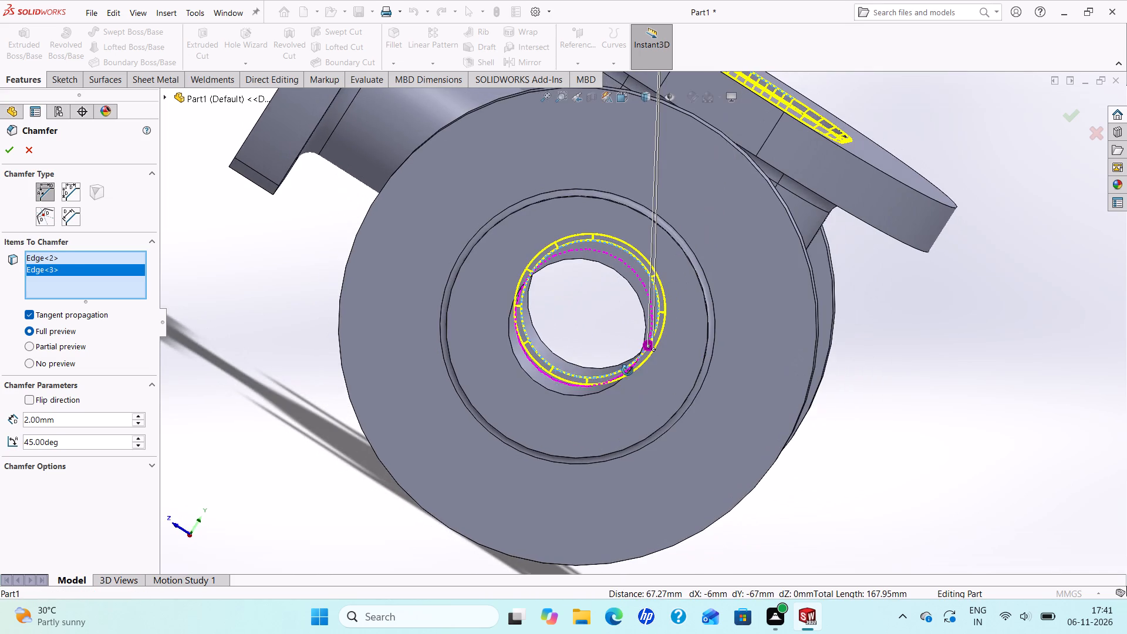
pyautogui.moveTo(627, 370); pyautogui.dragTo(625, 338, button='middle')
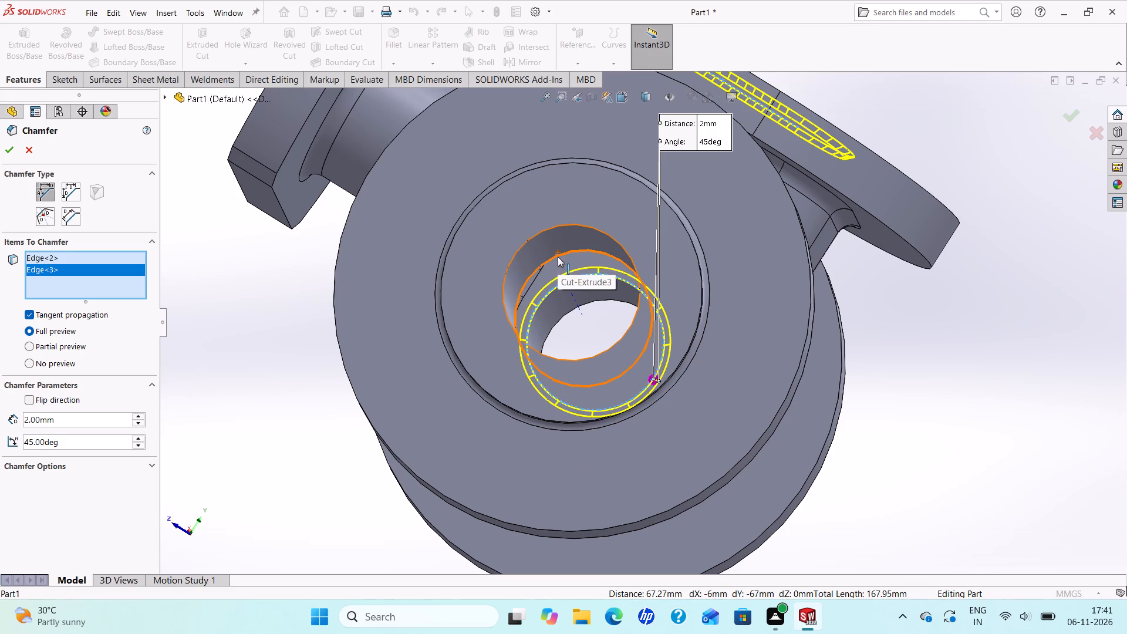
pyautogui.click(558, 257)
# Add the inner edge of the side branch's bore and apply the 2 mm × 45° chamfer to all selected edges.
pyautogui.moveTo(568, 262); pyautogui.dragTo(522, 288, button='middle')
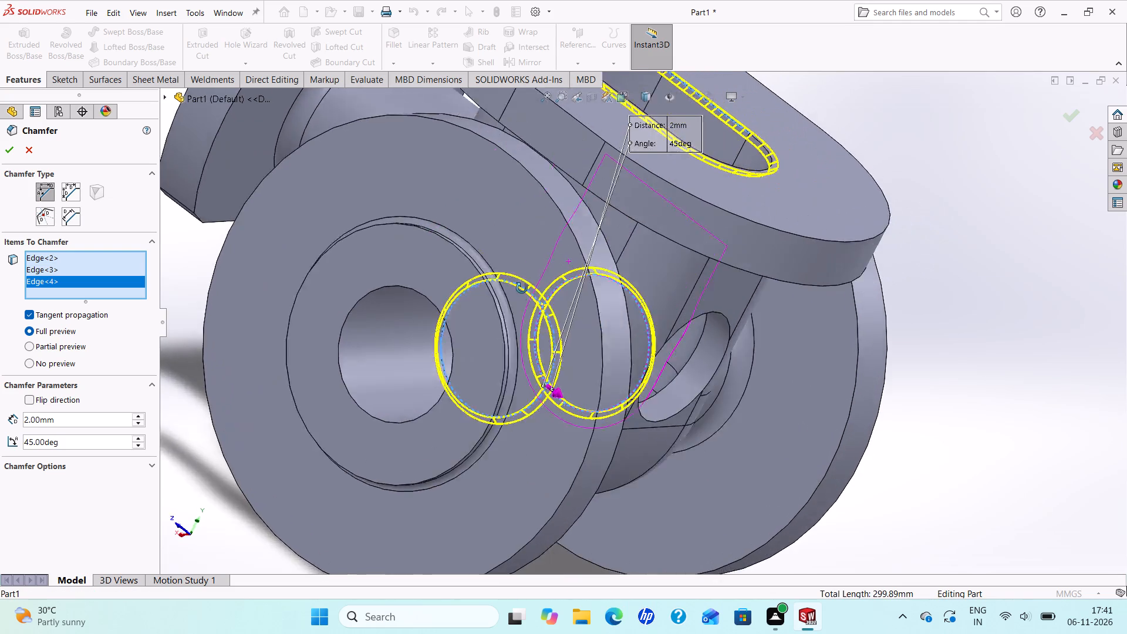
pyautogui.moveTo(522, 288); pyautogui.dragTo(503, 295, button='middle')
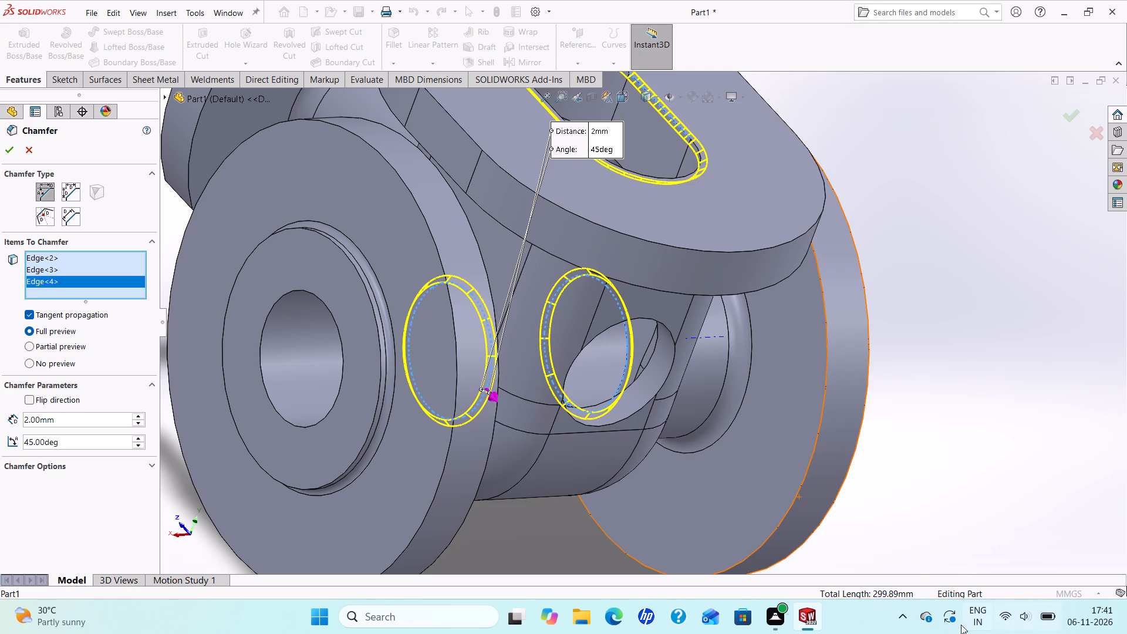
pyautogui.scroll(1, 549, 396)
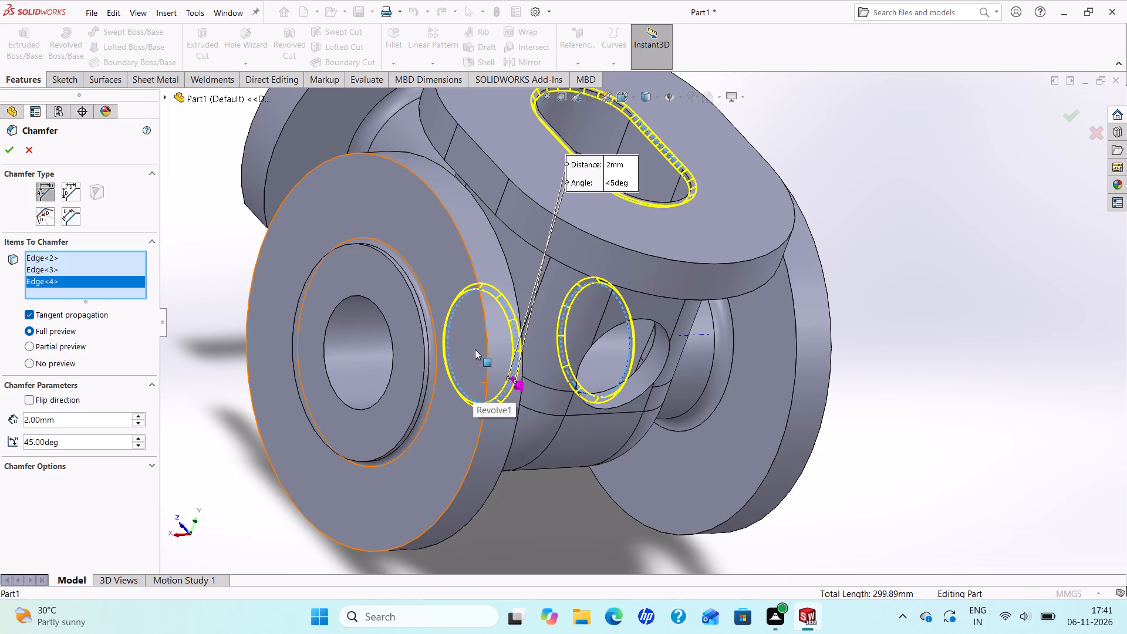
pyautogui.moveTo(475, 352); pyautogui.dragTo(583, 395, button='middle')
pyautogui.scroll(5, 562, 389)
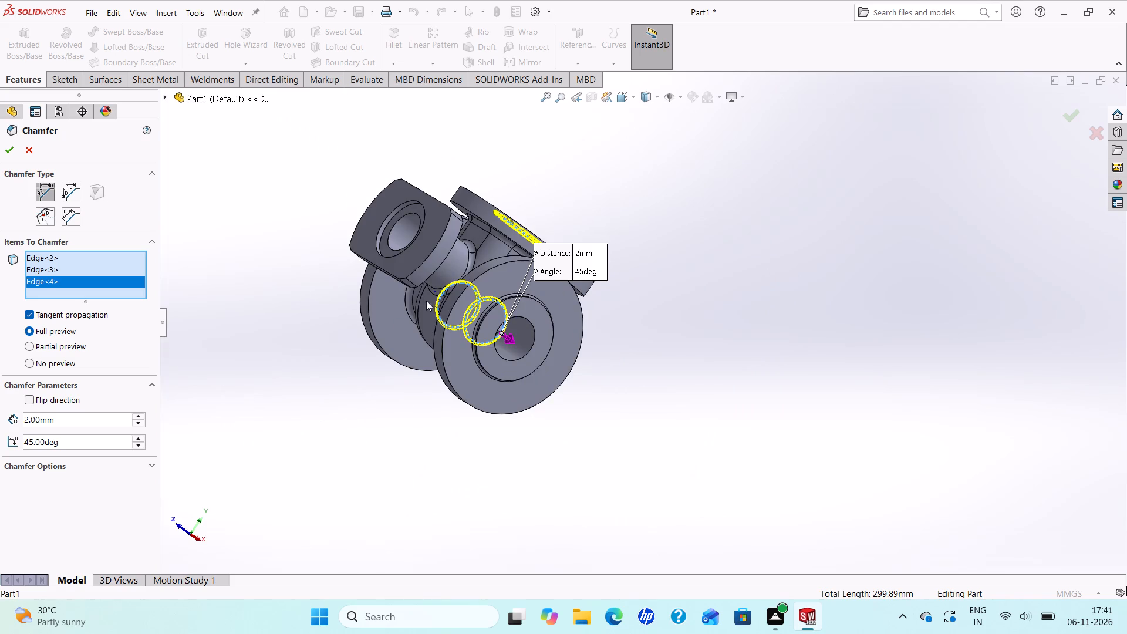
pyautogui.moveTo(406, 288); pyautogui.dragTo(459, 365, button='middle')
pyautogui.scroll(-1, 458, 267)
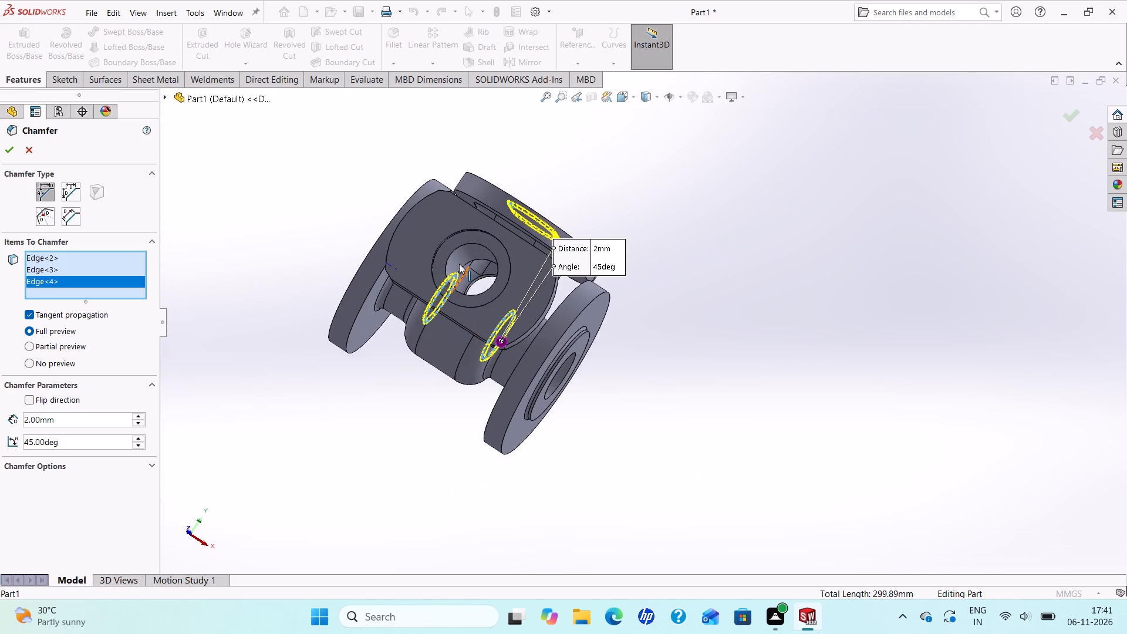
pyautogui.scroll(-1, 459, 264)
pyautogui.moveTo(459, 264); pyautogui.dragTo(471, 316, button='middle')
pyautogui.moveTo(471, 312); pyautogui.dragTo(449, 295, button='middle')
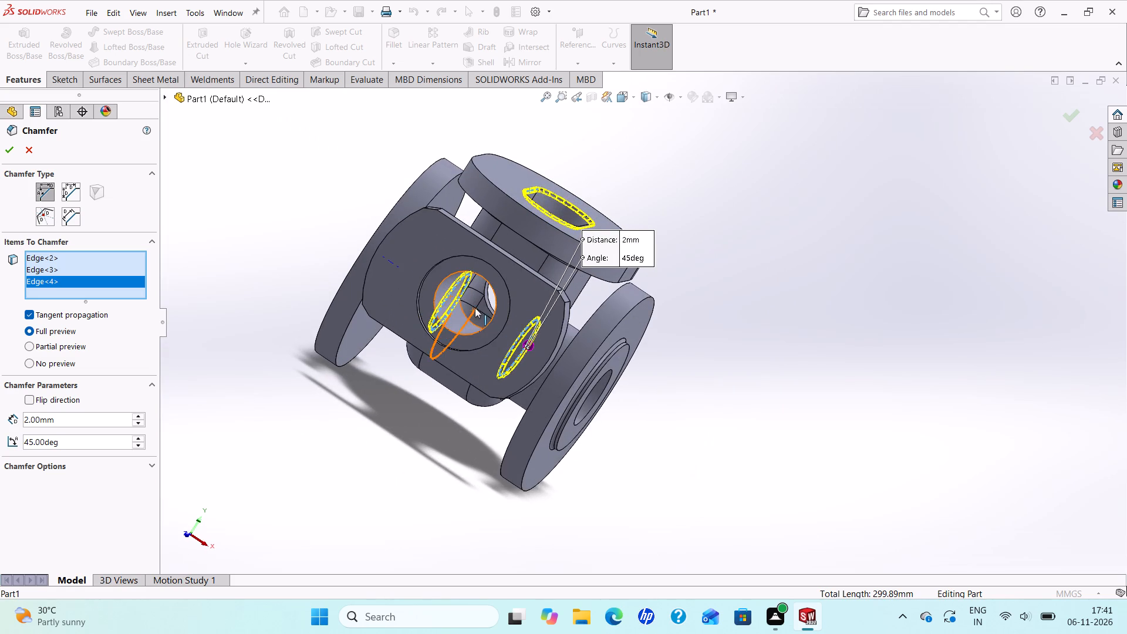
pyautogui.scroll(-3, 475, 306)
pyautogui.moveTo(519, 321); pyautogui.dragTo(525, 329, button='middle')
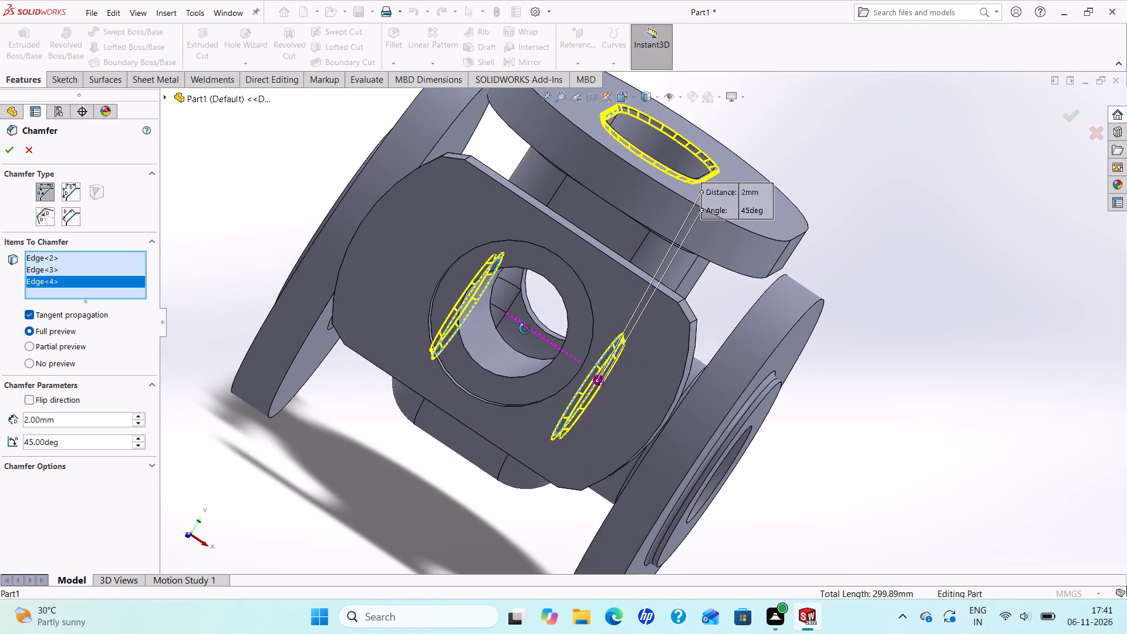
pyautogui.moveTo(525, 329); pyautogui.dragTo(529, 346, button='middle')
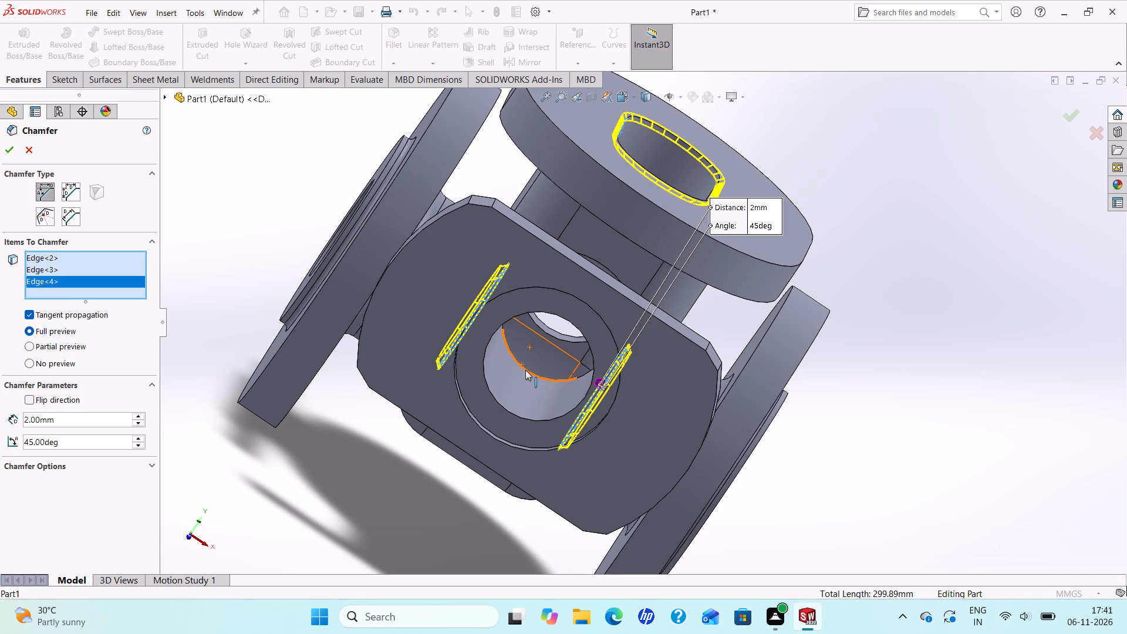
pyautogui.click(525, 370)
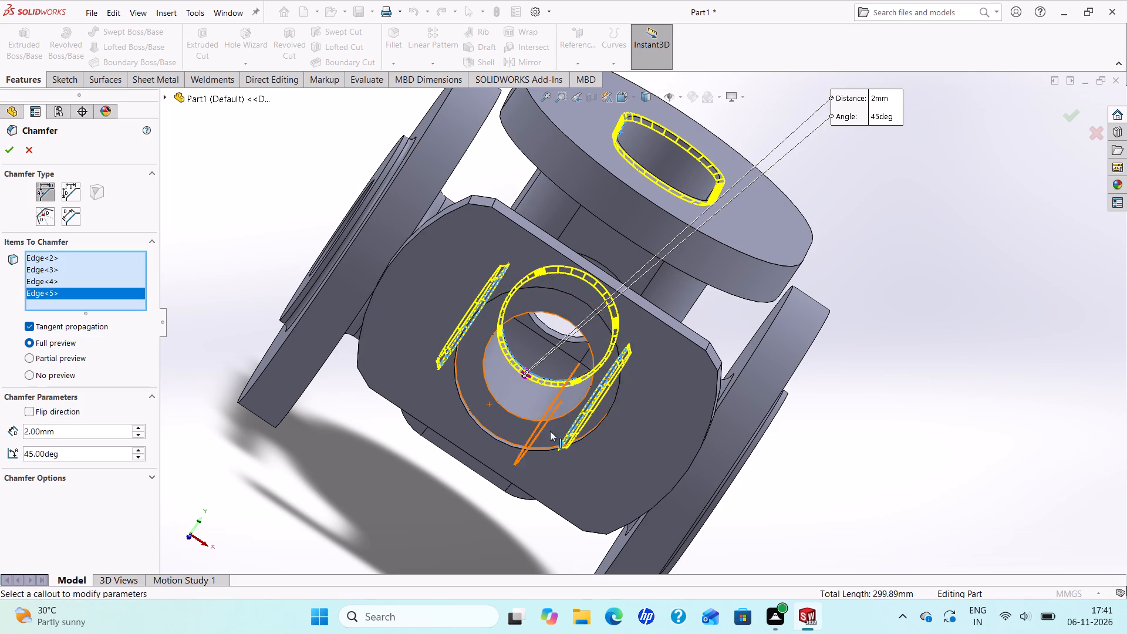
pyautogui.scroll(2, 527, 404)
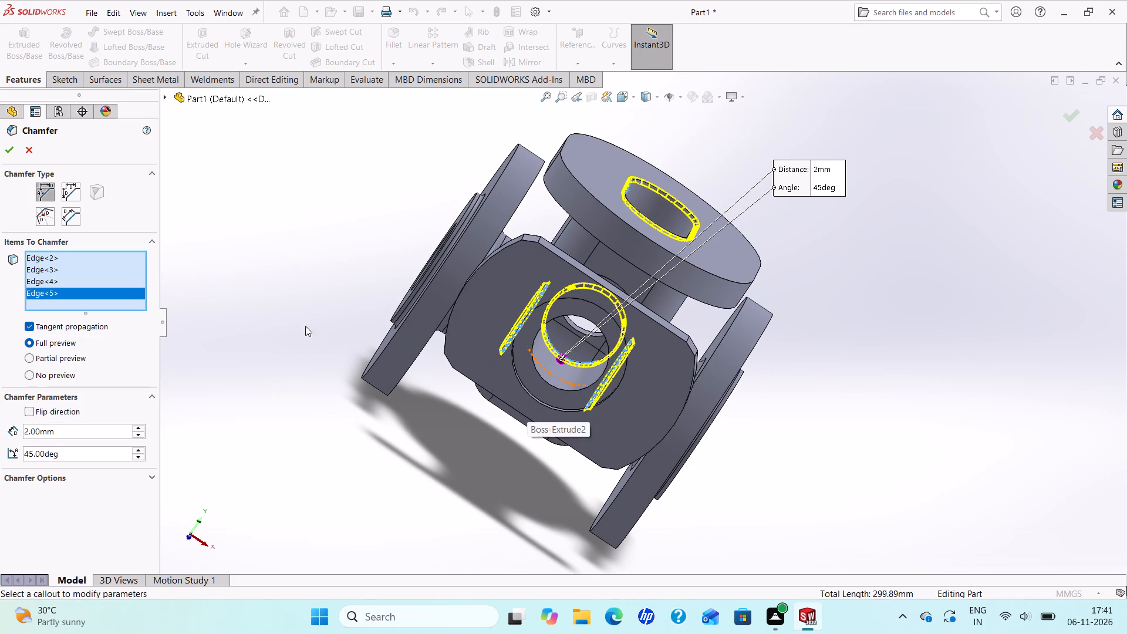
pyautogui.click(9, 145)
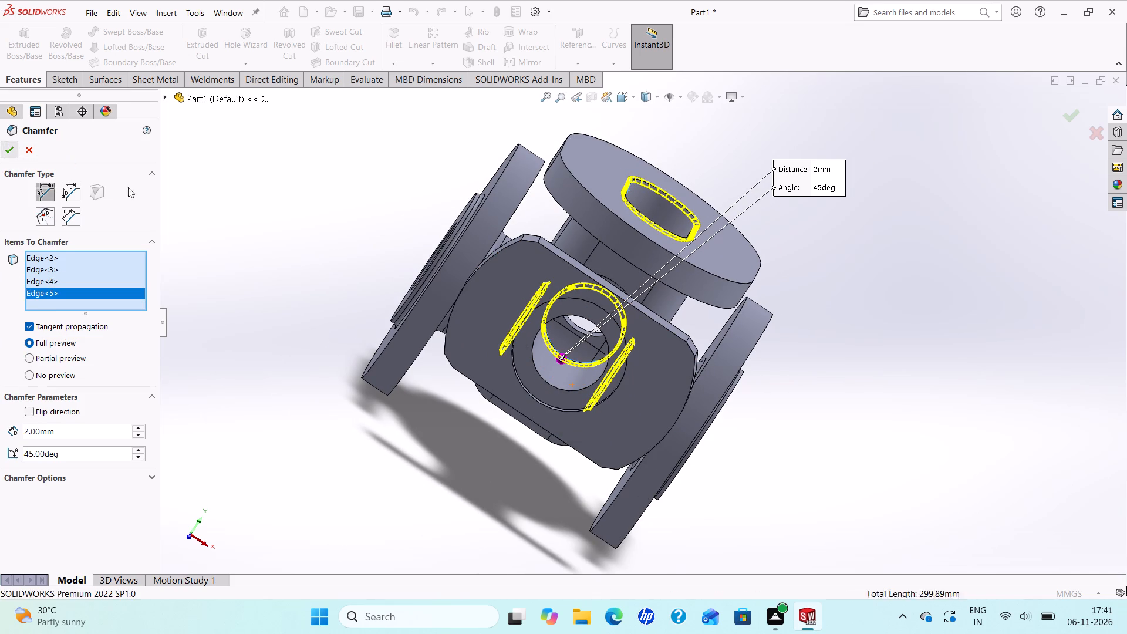
# Section the valve body at the Front Plane to examine its internal cavity and chamfers, and close the section view.
pyautogui.moveTo(477, 322); pyautogui.dragTo(407, 288, button='middle')
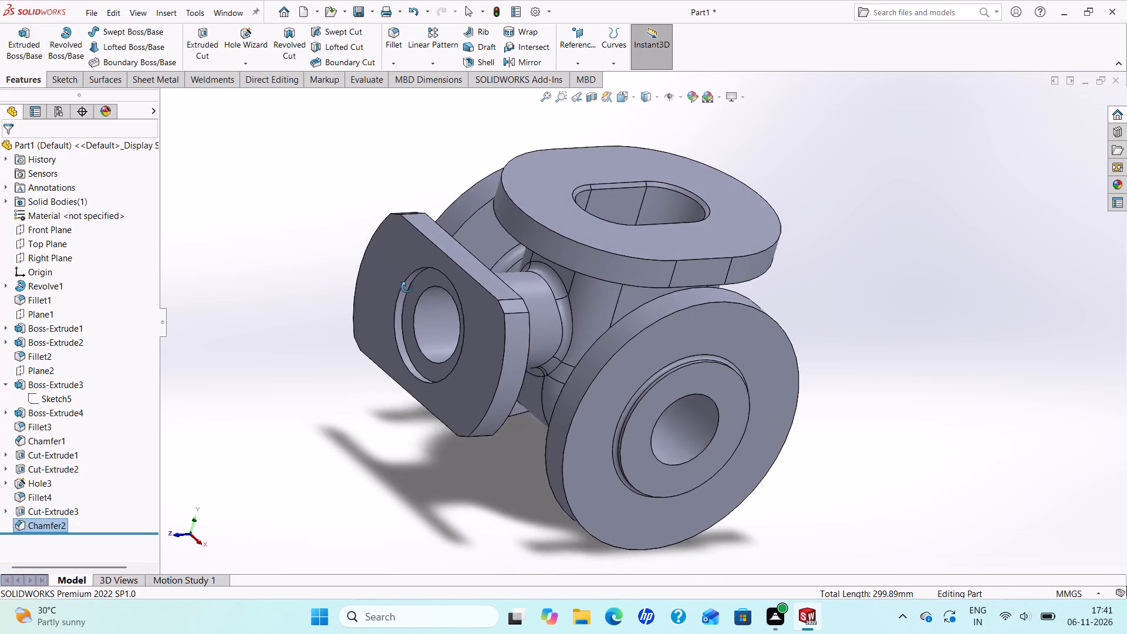
pyautogui.moveTo(407, 288); pyautogui.dragTo(325, 227, button='middle')
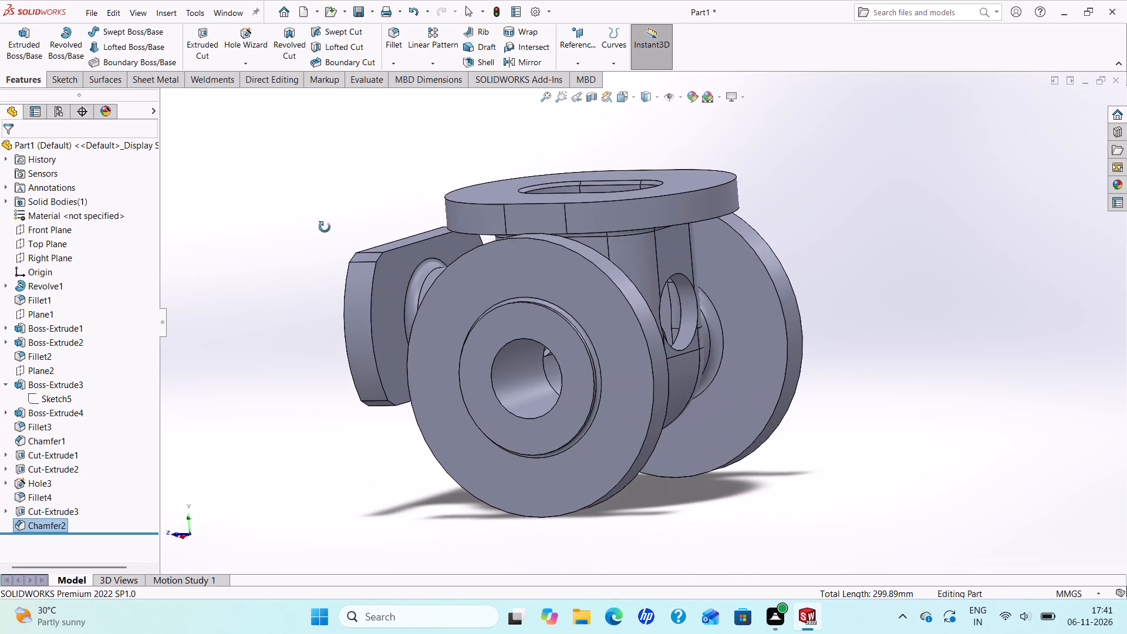
pyautogui.moveTo(325, 227); pyautogui.dragTo(271, 306, button='middle')
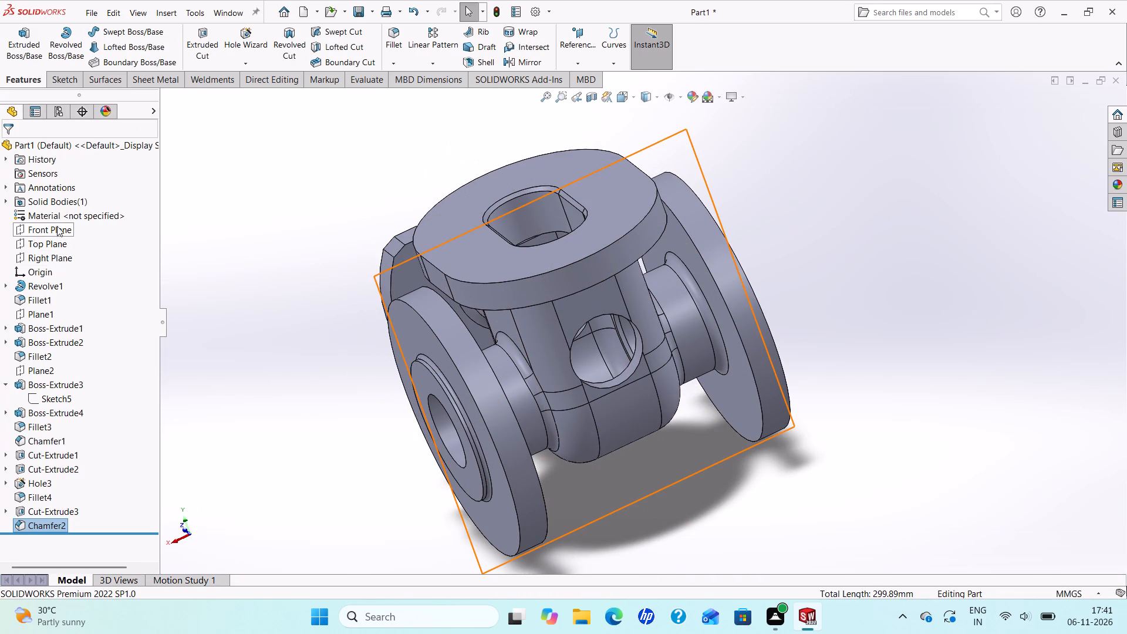
pyautogui.click(57, 231)
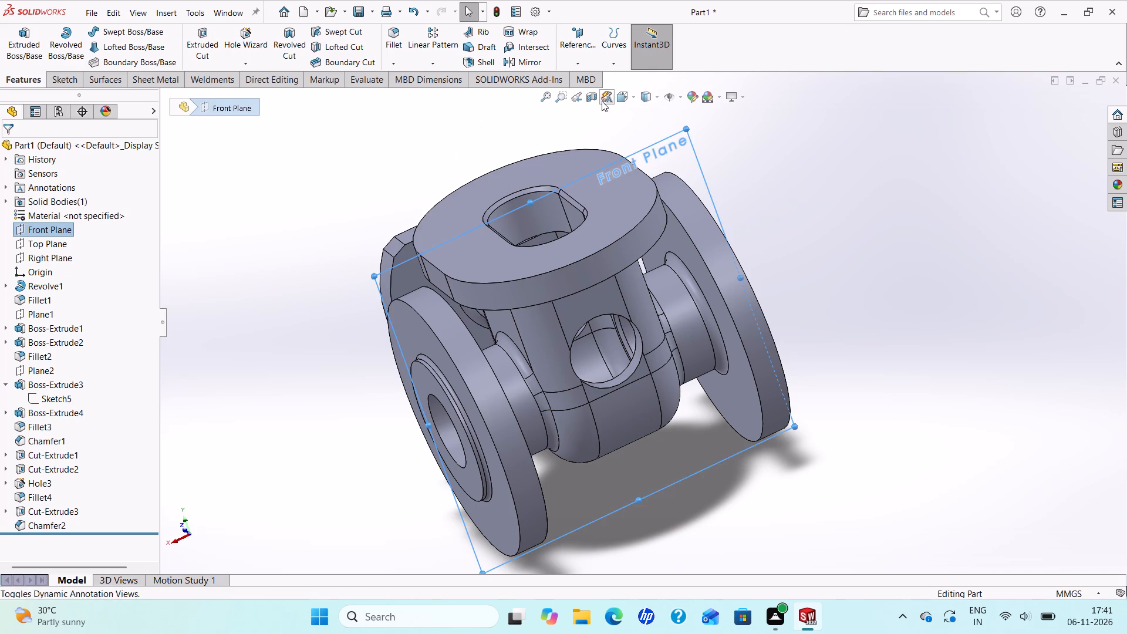
pyautogui.click(593, 99)
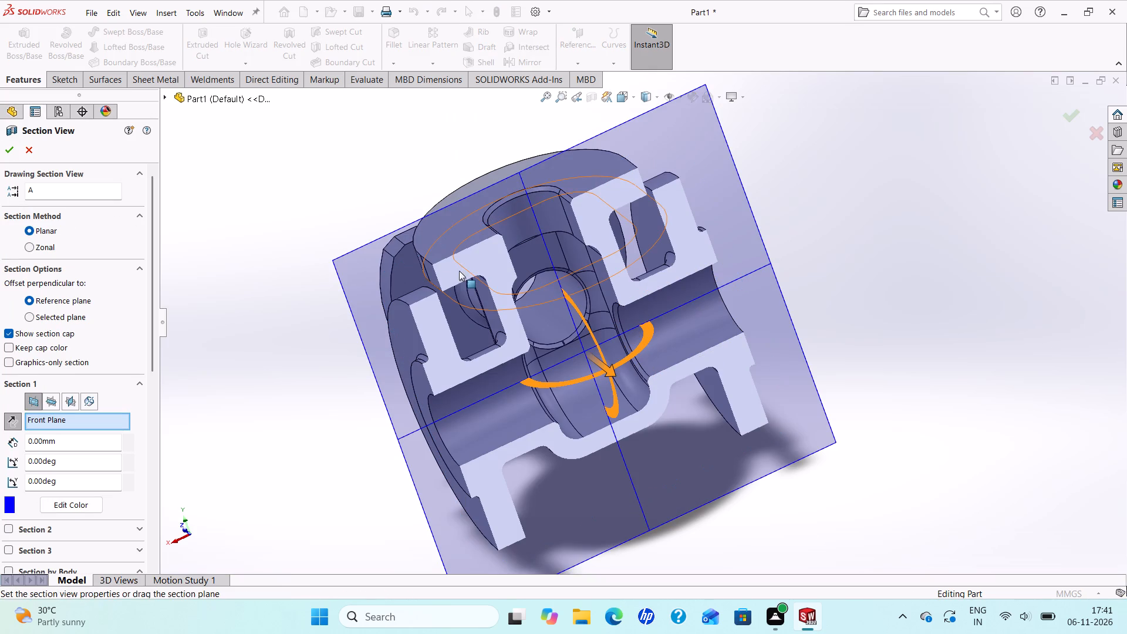
pyautogui.click(9, 152)
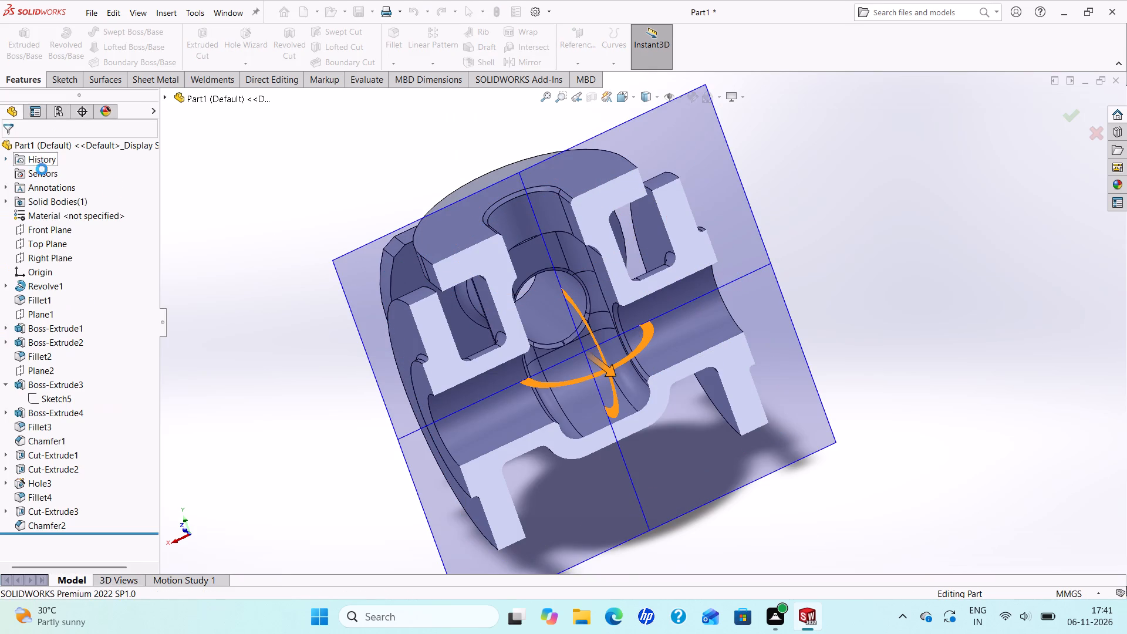
pyautogui.moveTo(436, 318); pyautogui.dragTo(421, 326, button='middle')
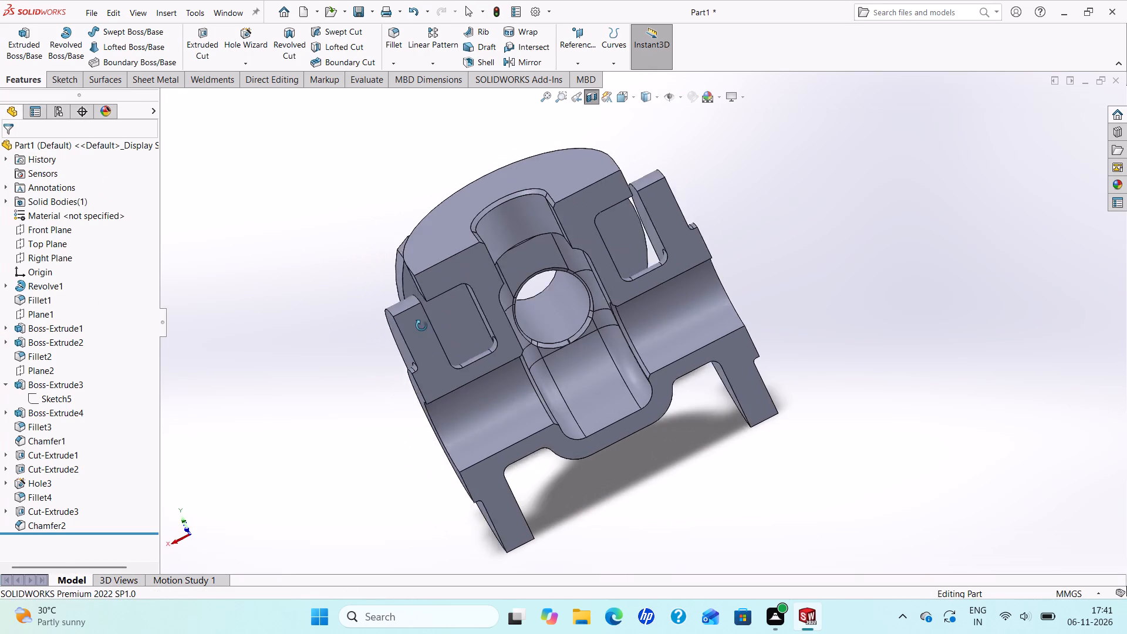
pyautogui.moveTo(421, 326); pyautogui.dragTo(419, 337, button='middle')
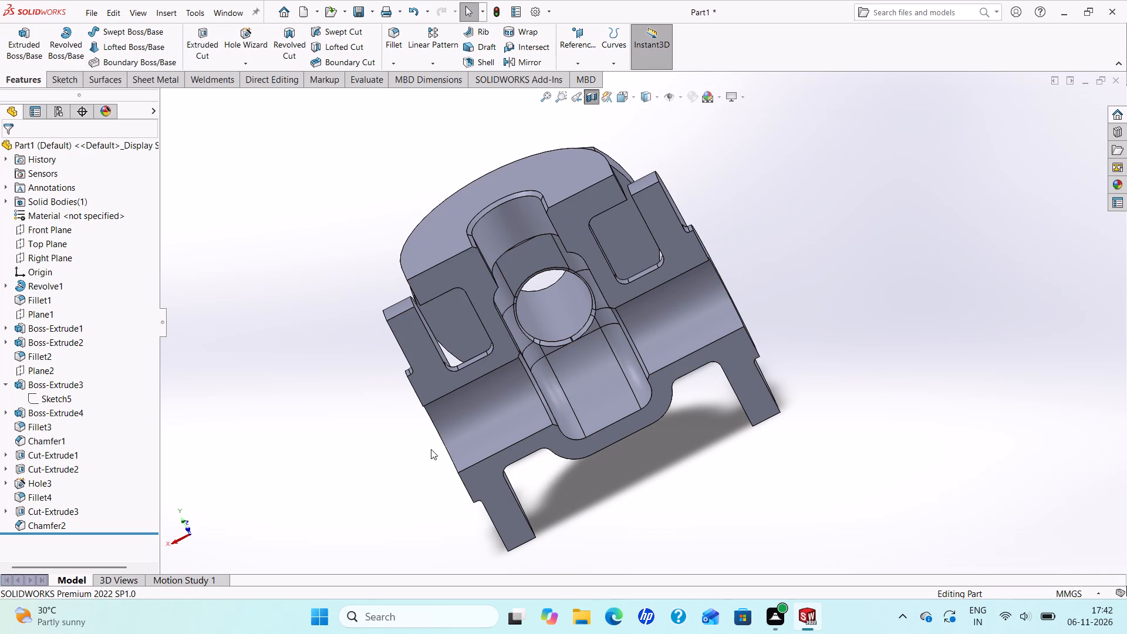
pyautogui.click(593, 94)
# Section the body at the Right Plane to examine the side branch bore and cavity, and close the section view.
pyautogui.click(591, 94)
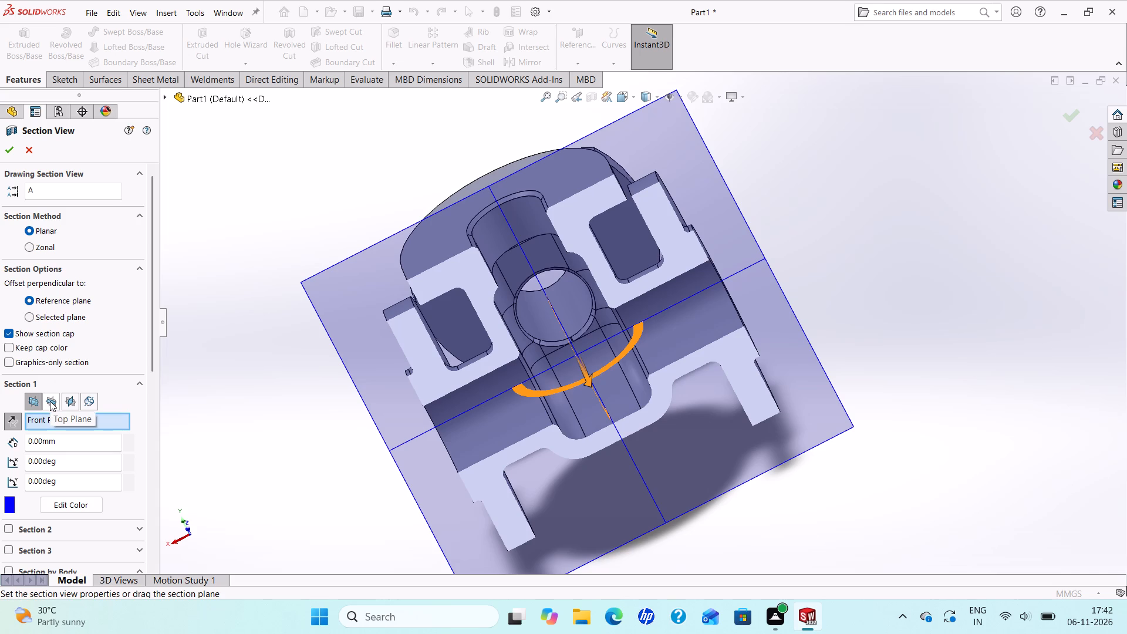
pyautogui.click(66, 400)
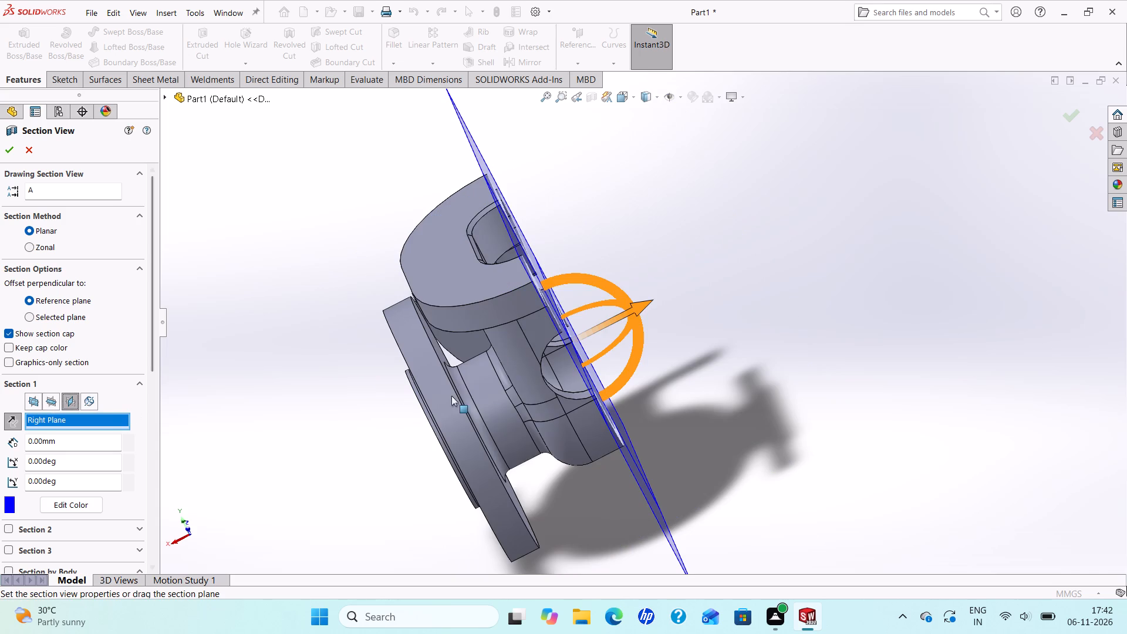
pyautogui.moveTo(619, 369); pyautogui.dragTo(539, 416, button='middle')
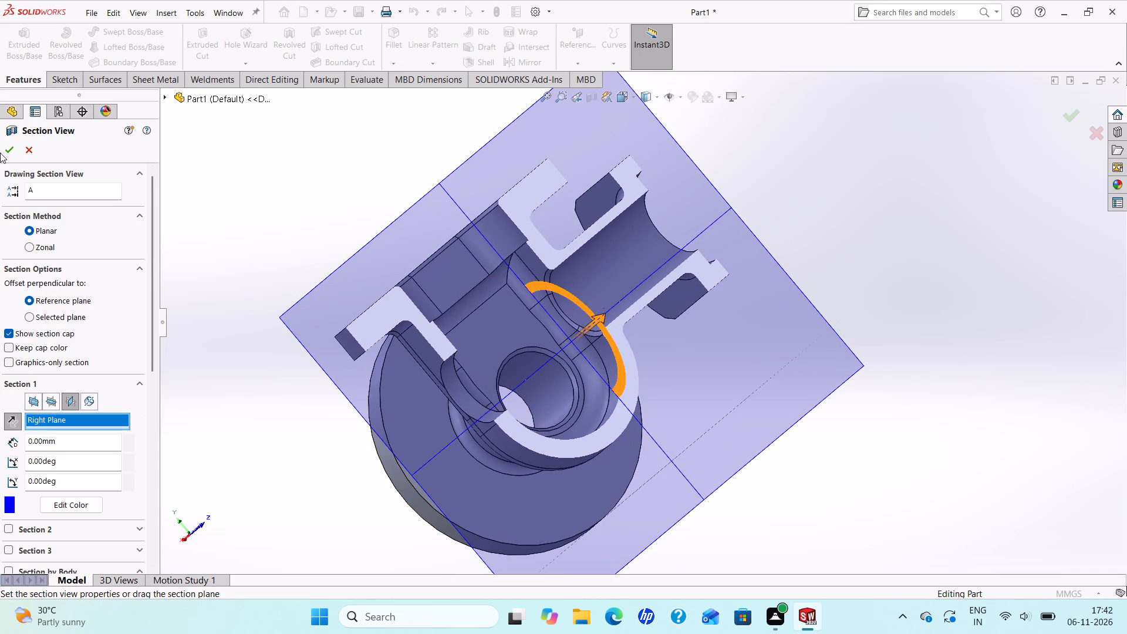
pyautogui.click(7, 153)
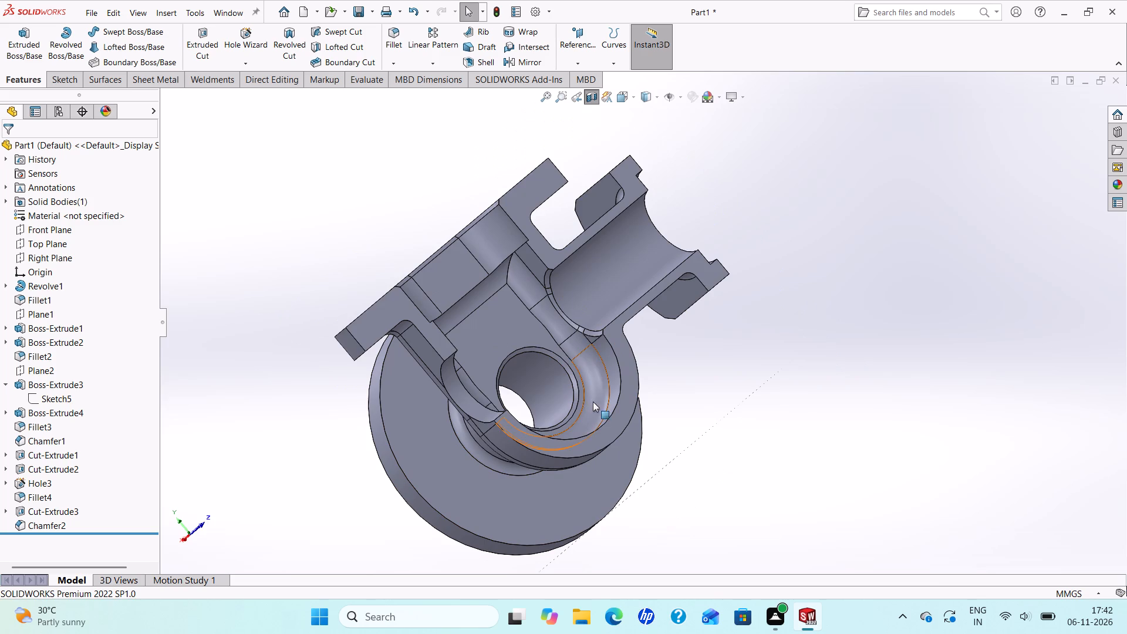
pyautogui.moveTo(596, 406); pyautogui.dragTo(595, 479, button='middle')
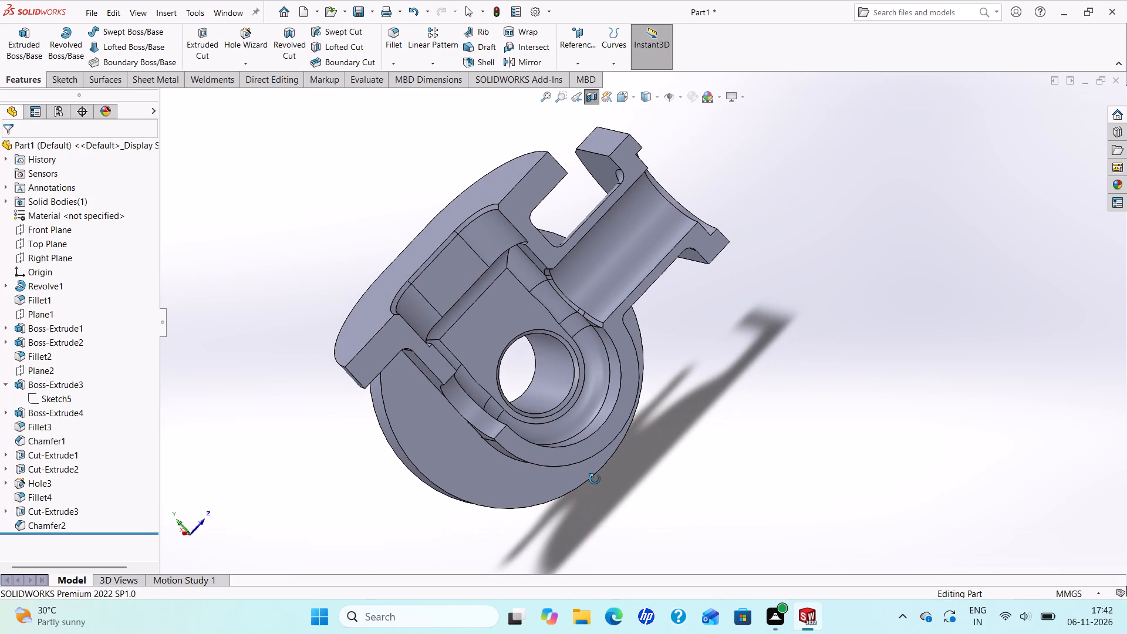
pyautogui.moveTo(595, 479); pyautogui.dragTo(767, 390, button='middle')
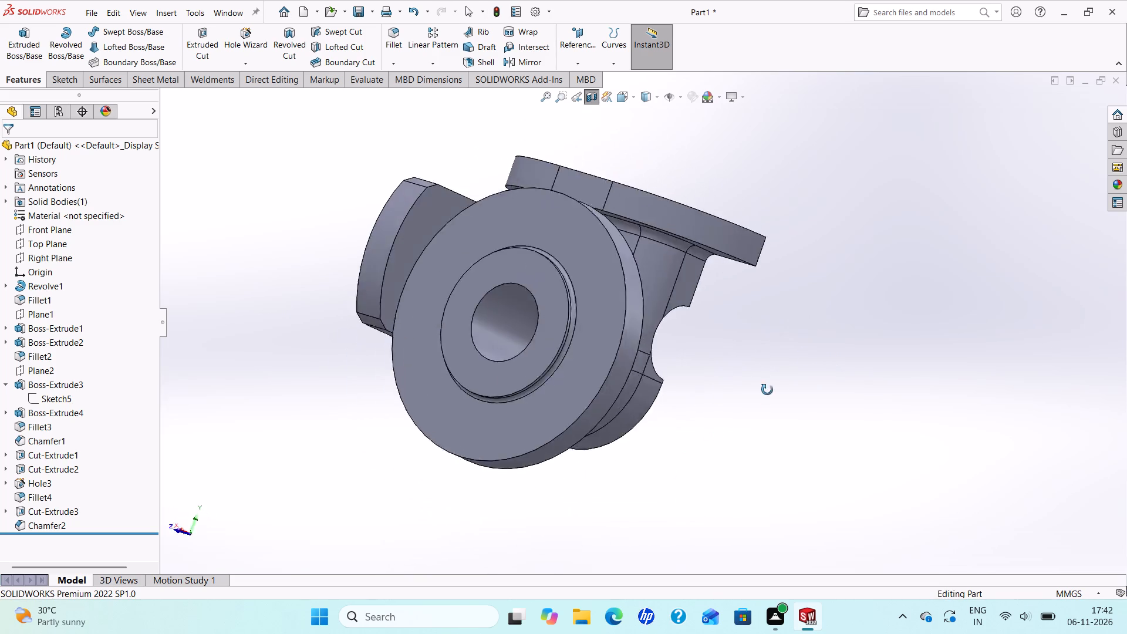
pyautogui.moveTo(767, 390); pyautogui.dragTo(566, 372, button='middle')
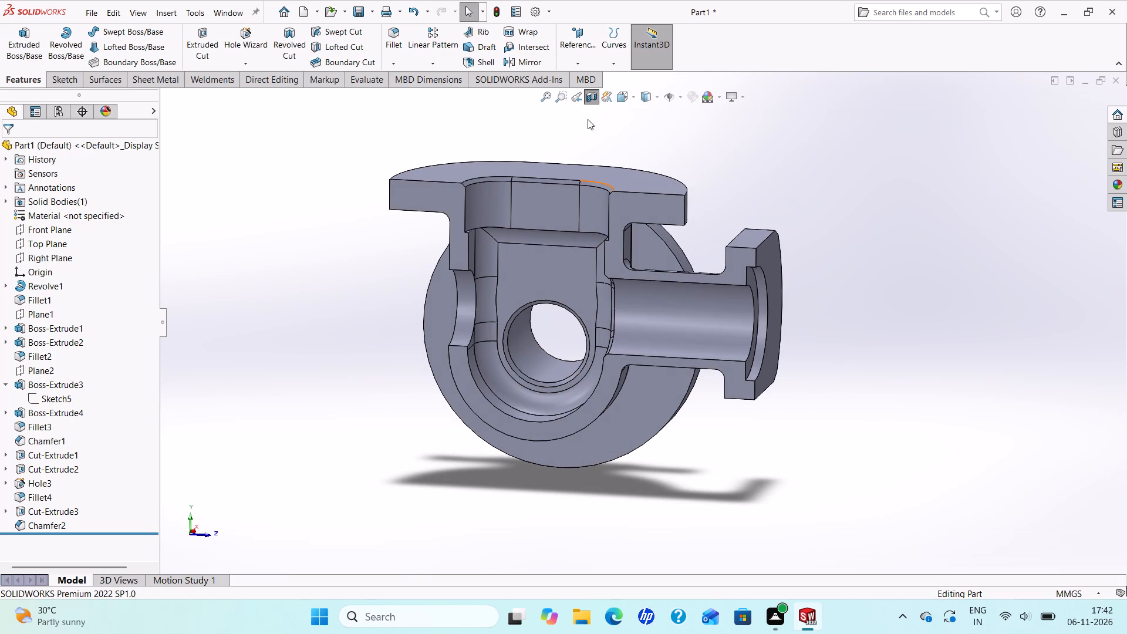
pyautogui.click(589, 100)
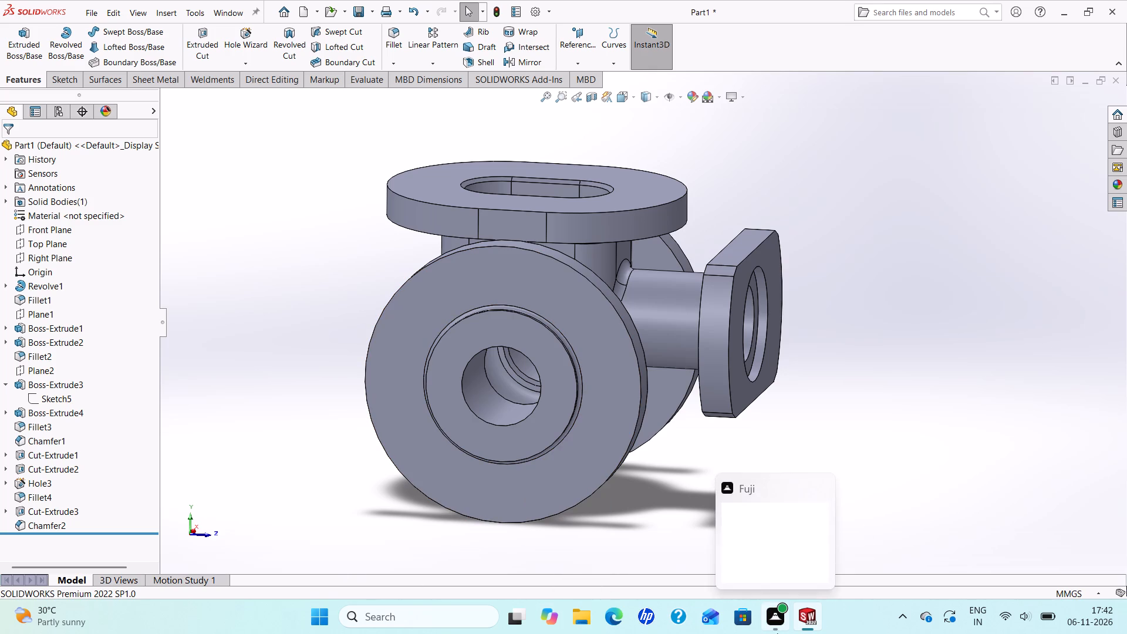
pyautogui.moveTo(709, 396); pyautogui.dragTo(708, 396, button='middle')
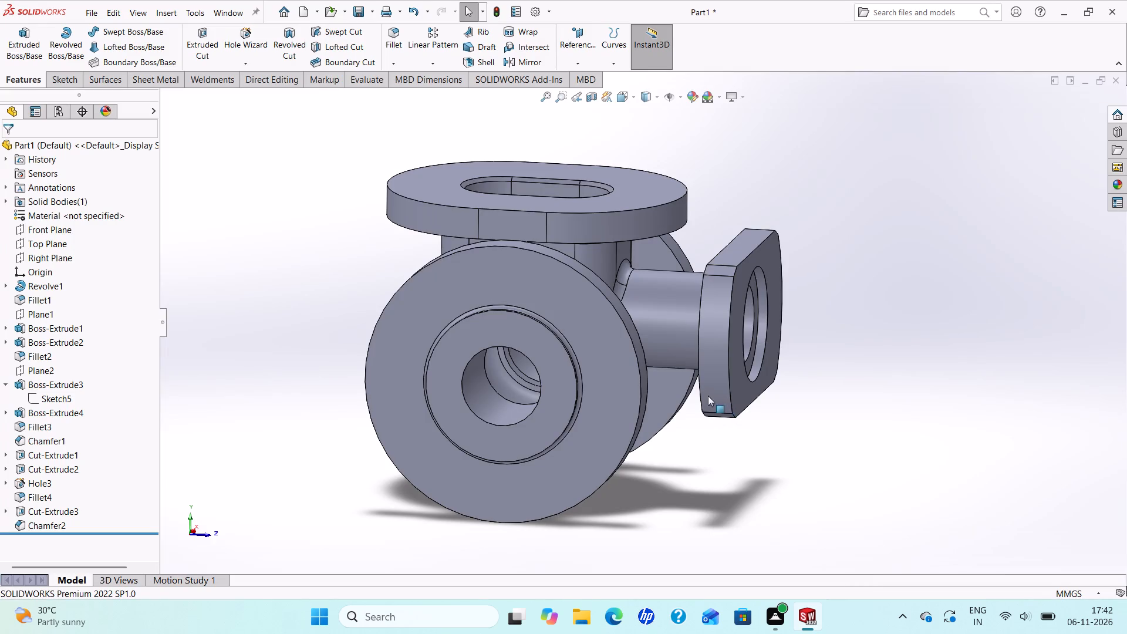
# Start a sketch on the side branch flange's outer face and draw a center rectangle about 88 × 52 mm centred on the bore.
pyautogui.moveTo(708, 396); pyautogui.dragTo(640, 383, button='middle')
pyautogui.click(582, 376)
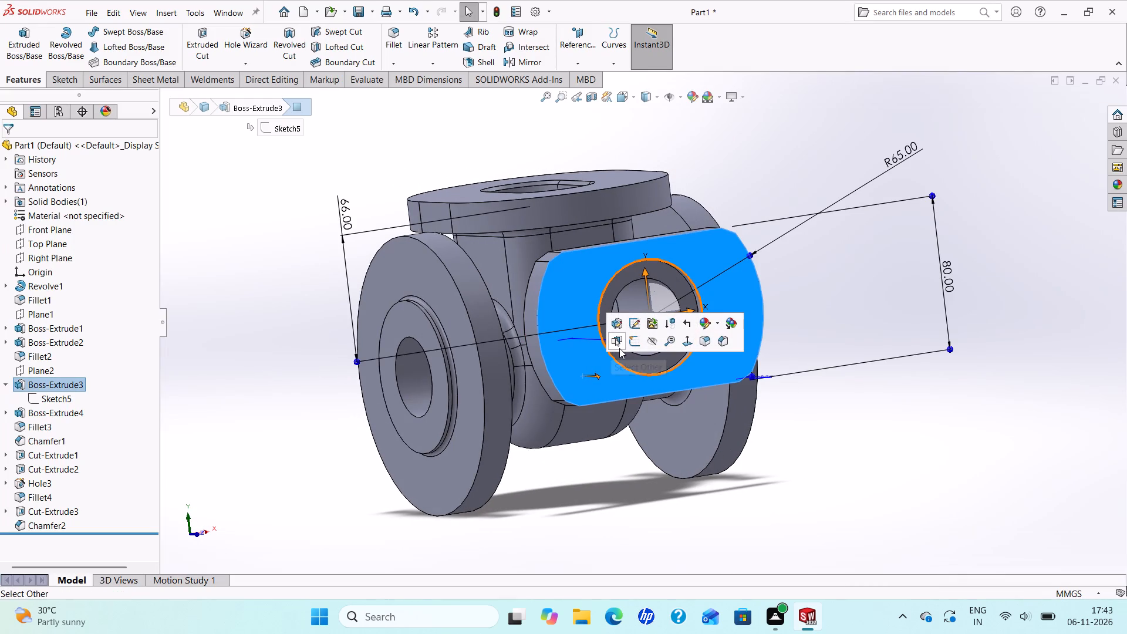
pyautogui.click(633, 341)
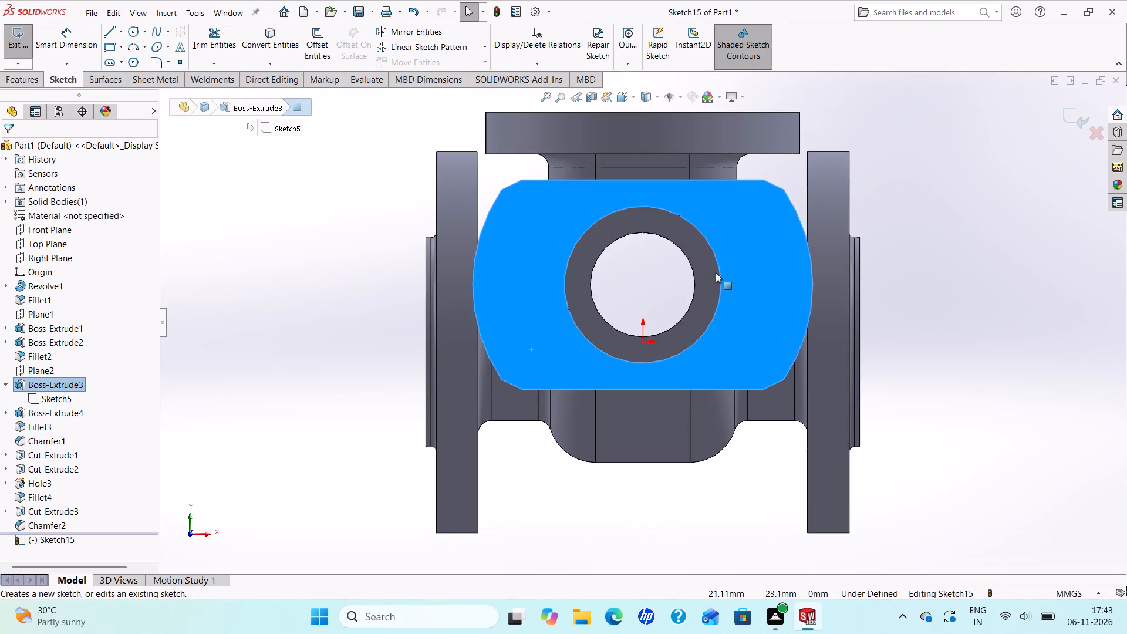
pyautogui.scroll(3, 716, 272)
pyautogui.scroll(-2, 717, 272)
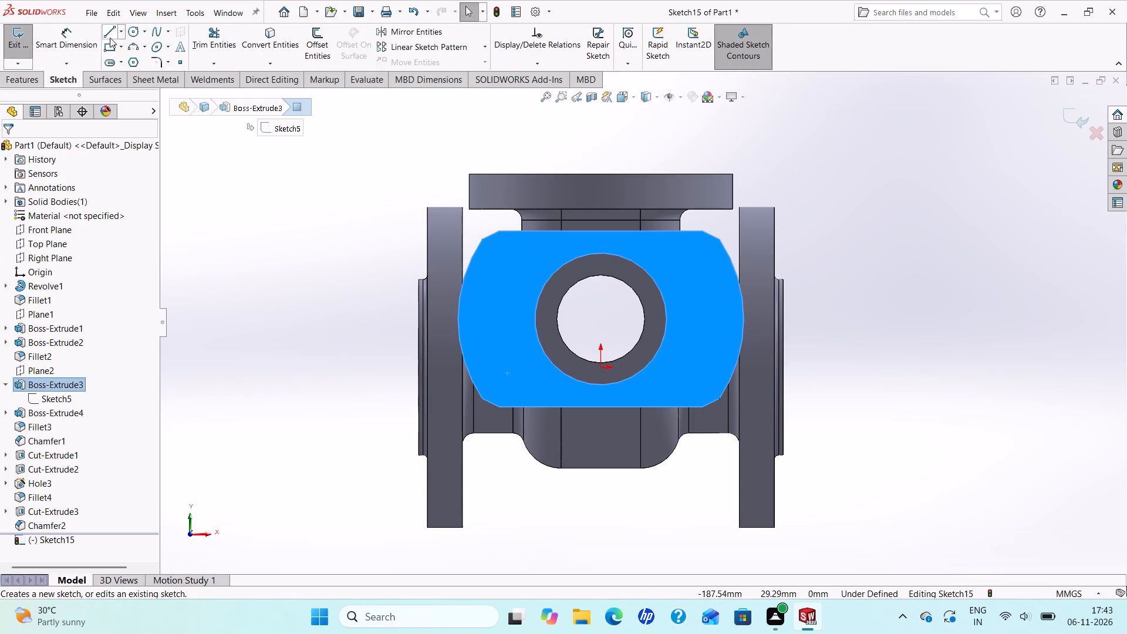
pyautogui.click(119, 45)
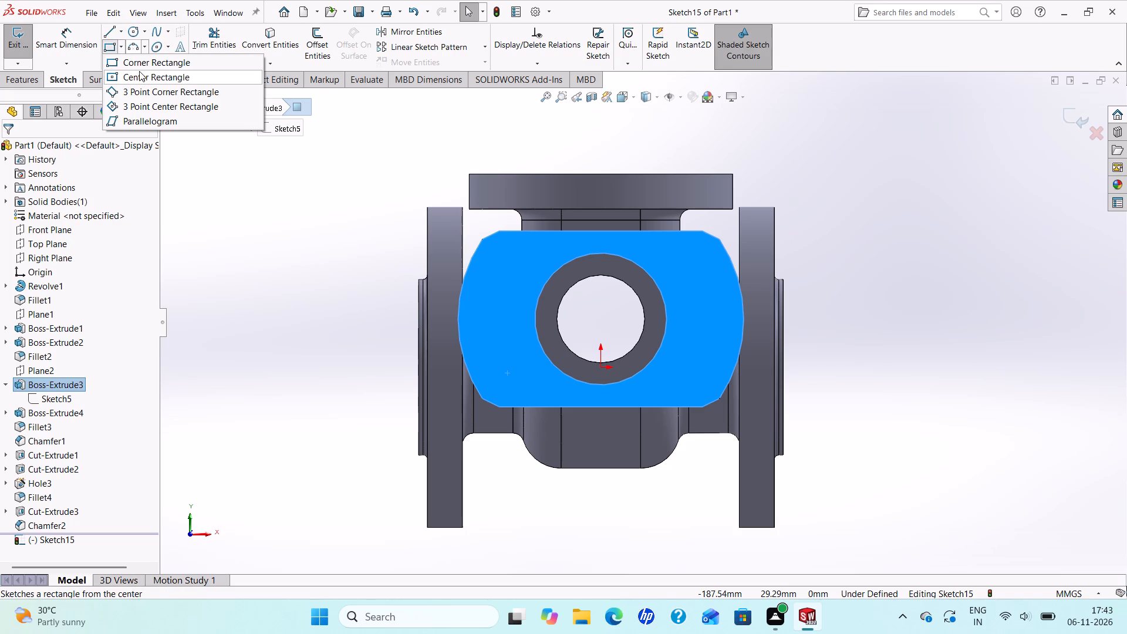
pyautogui.click(142, 75)
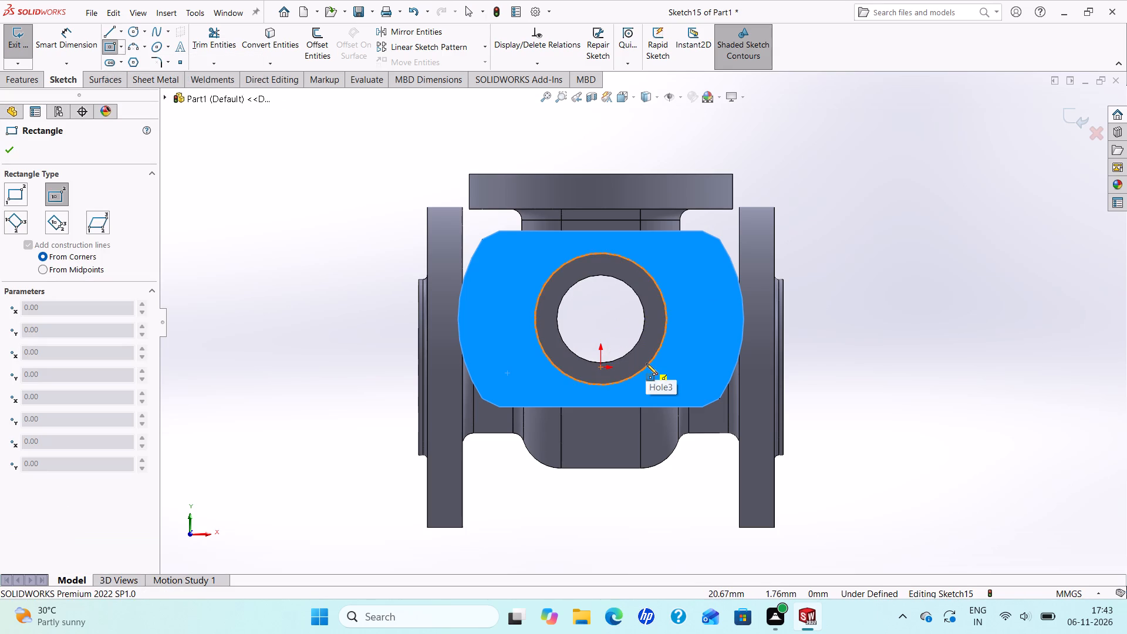
pyautogui.click(599, 319)
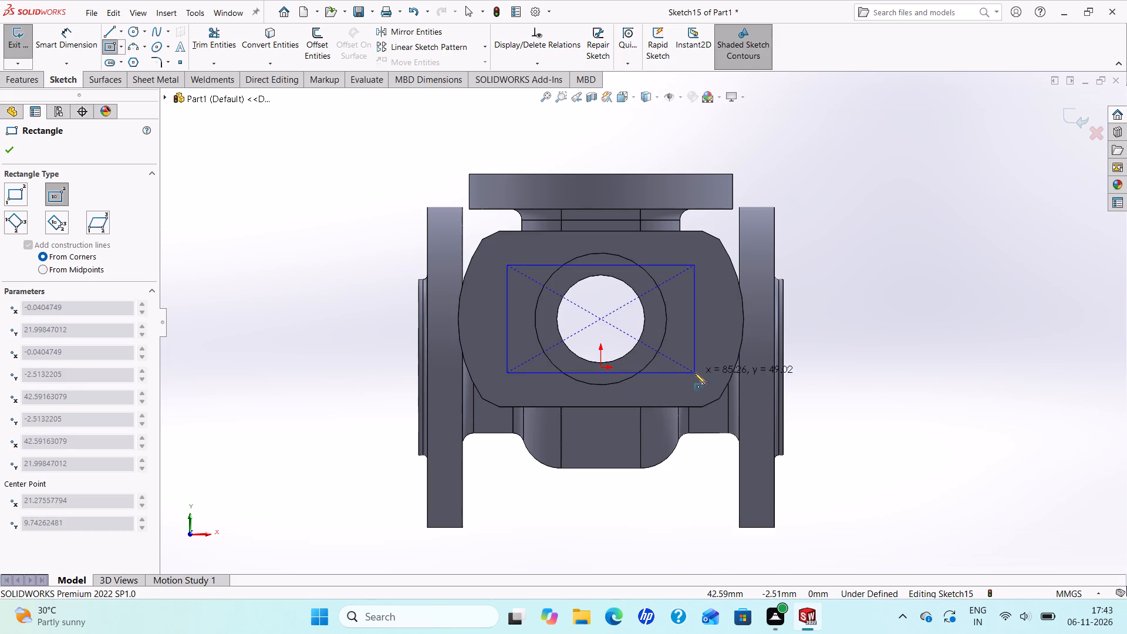
pyautogui.click(697, 376)
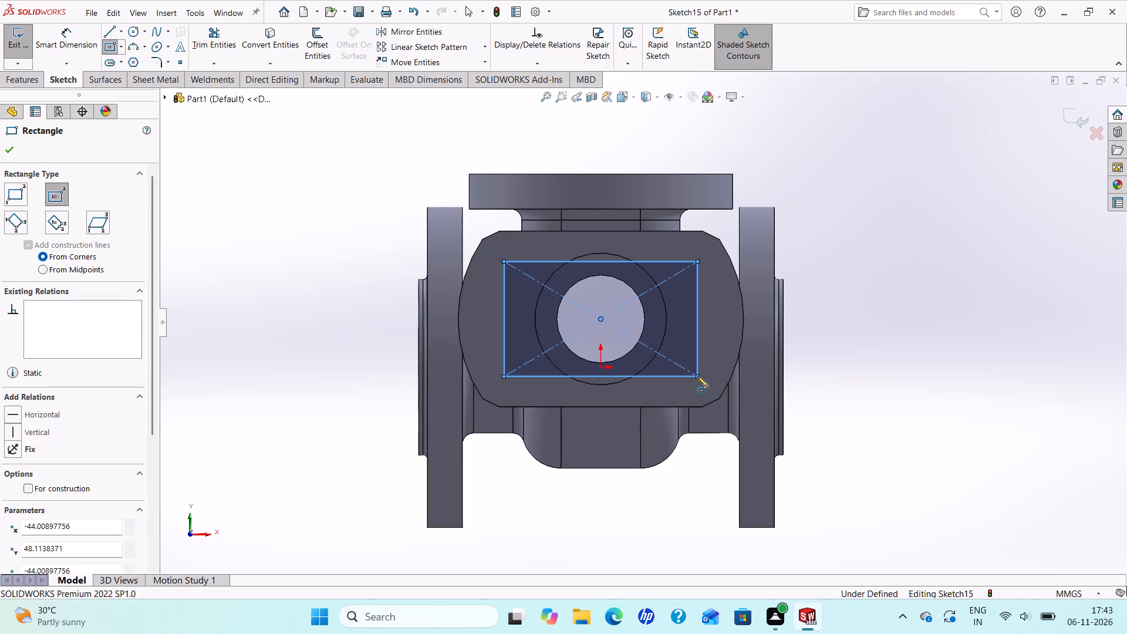
pyautogui.rightClick(697, 376)
pyautogui.click(718, 382)
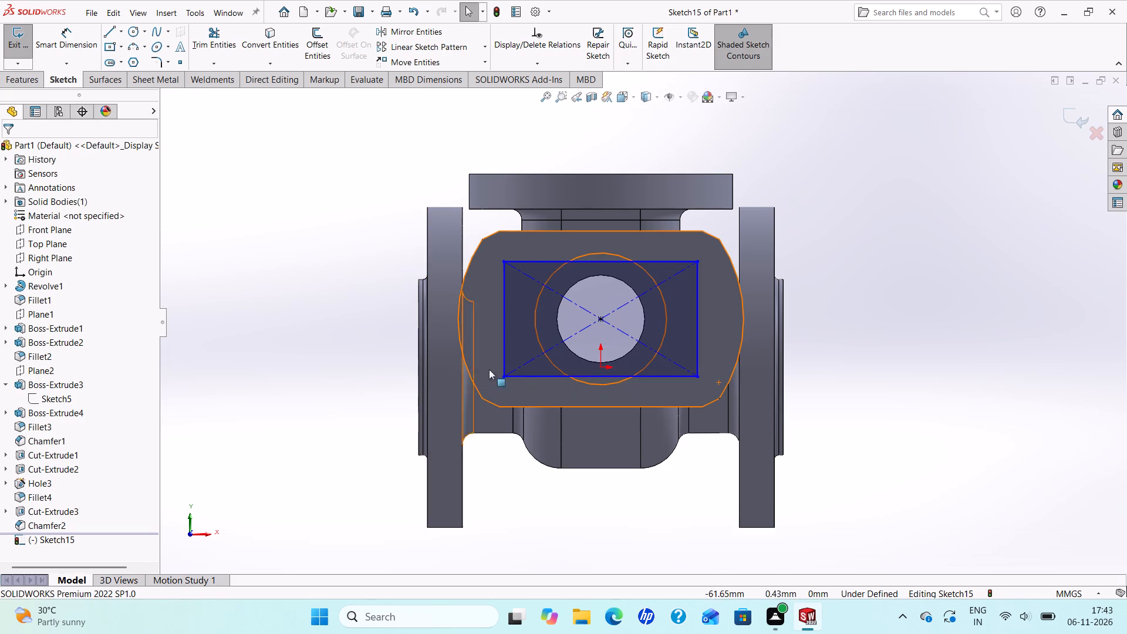
# Convert the rectangle's four sides to construction lines.
pyautogui.click(529, 369)
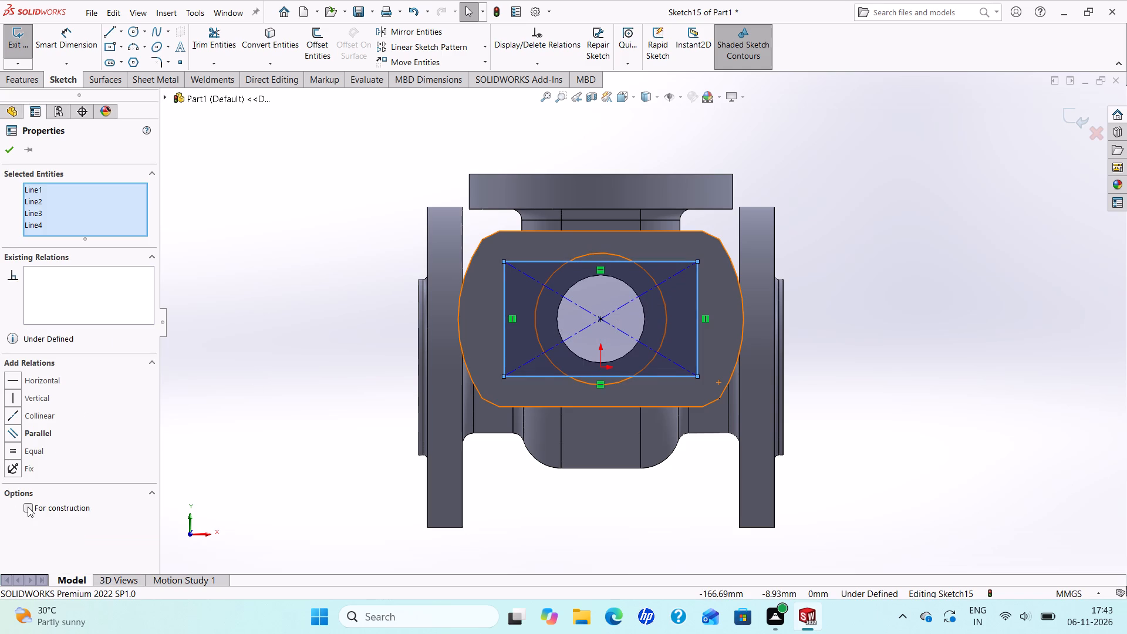
pyautogui.click(28, 507)
pyautogui.click(5, 147)
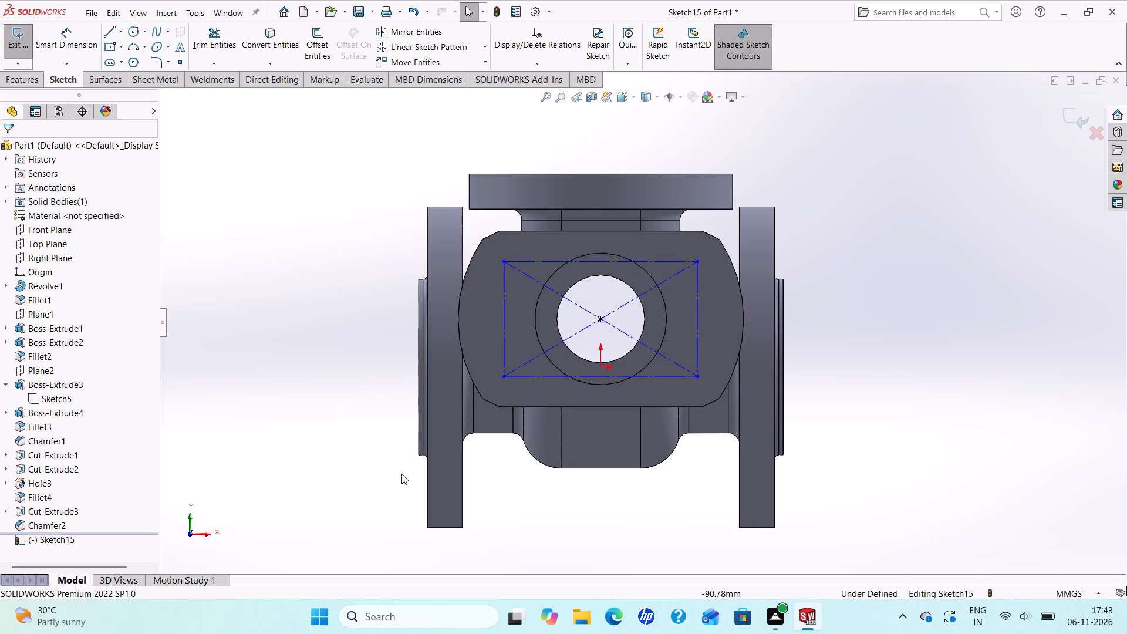
# Sketch four circles about 10 mm in diameter, one centred on each corner of the construction rectangle.
pyautogui.click(133, 38)
pyautogui.scroll(-2, 563, 289)
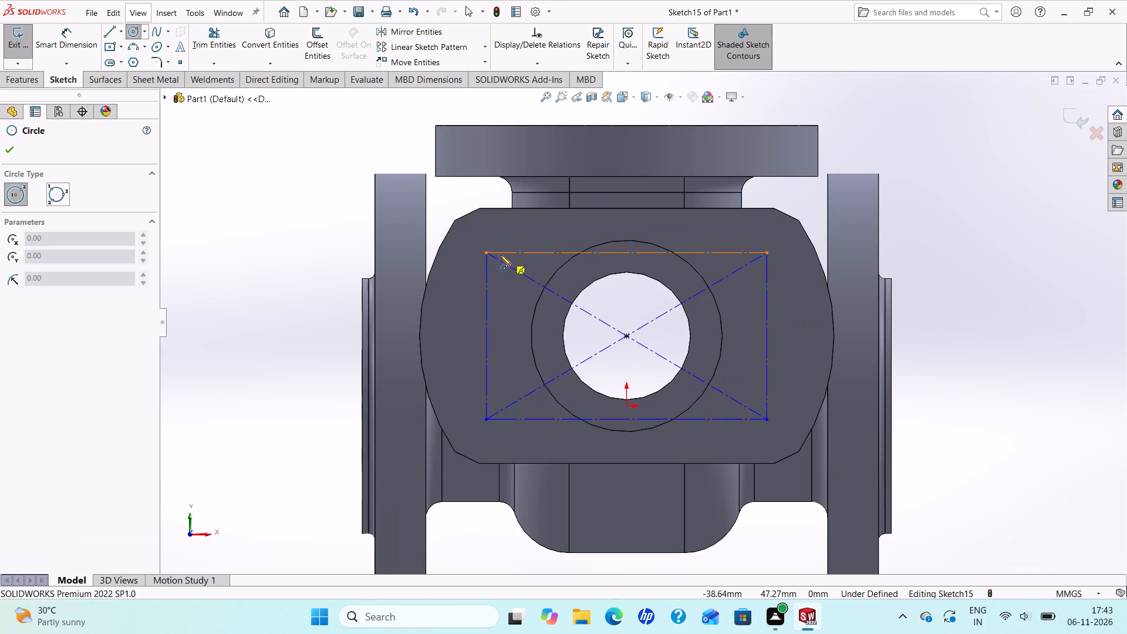
pyautogui.click(485, 254)
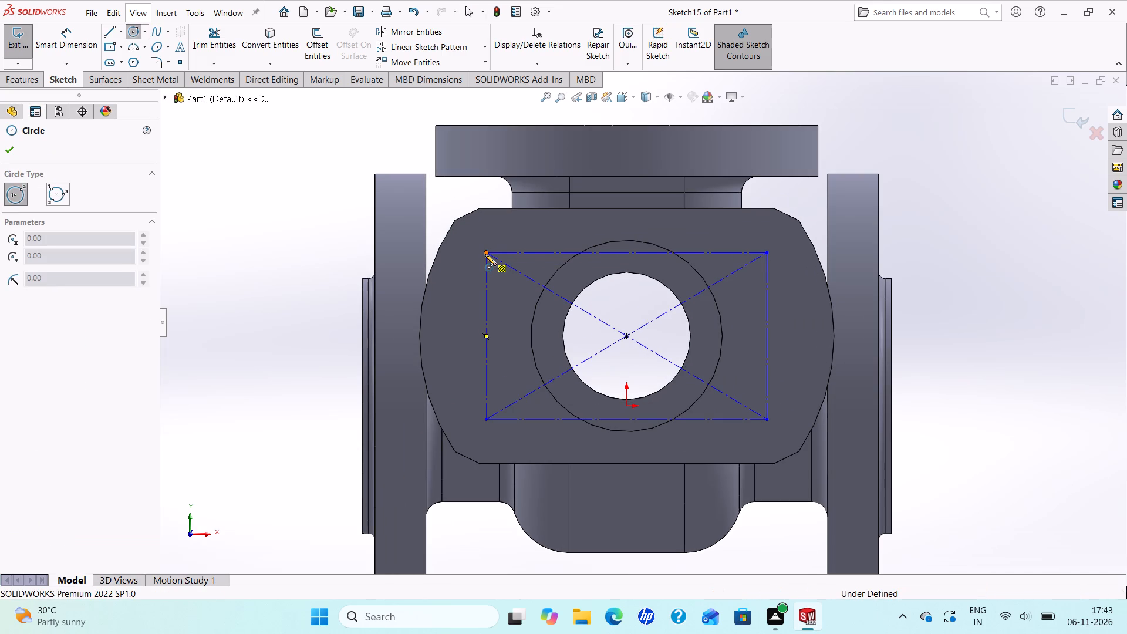
pyautogui.click(497, 267)
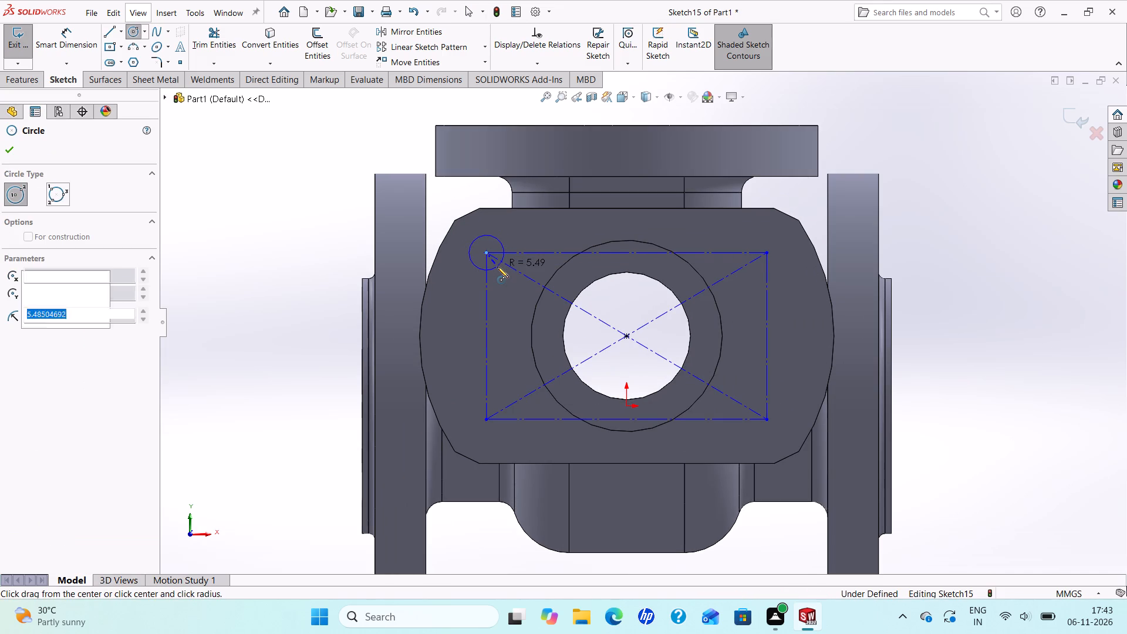
pyautogui.click(768, 255)
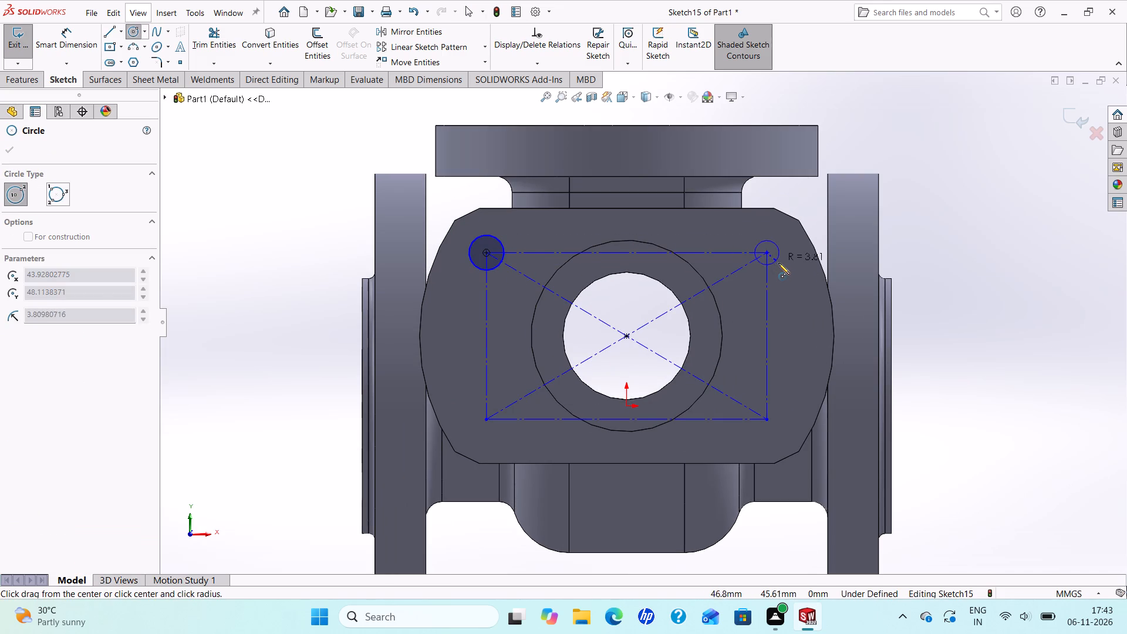
pyautogui.click(778, 263)
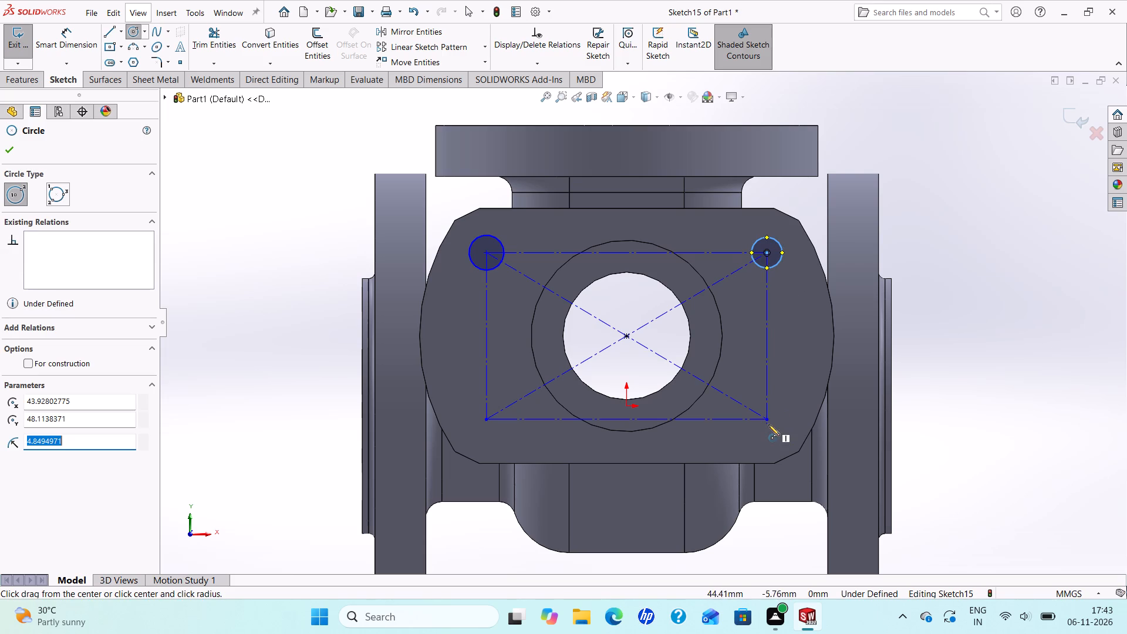
pyautogui.click(765, 420)
pyautogui.click(780, 427)
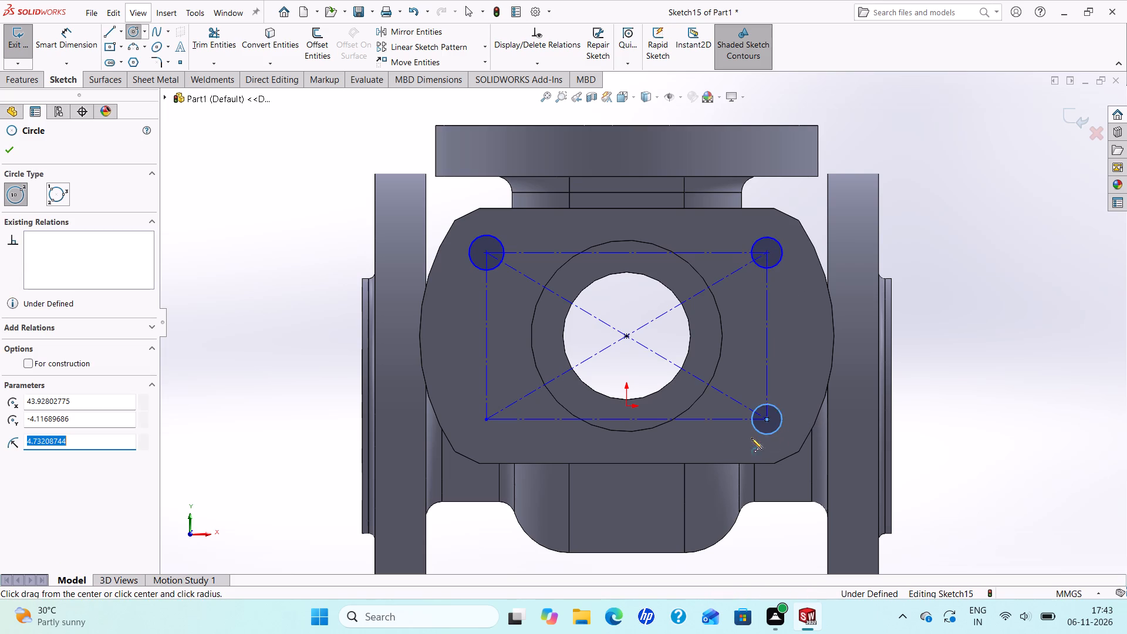
pyautogui.click(488, 420)
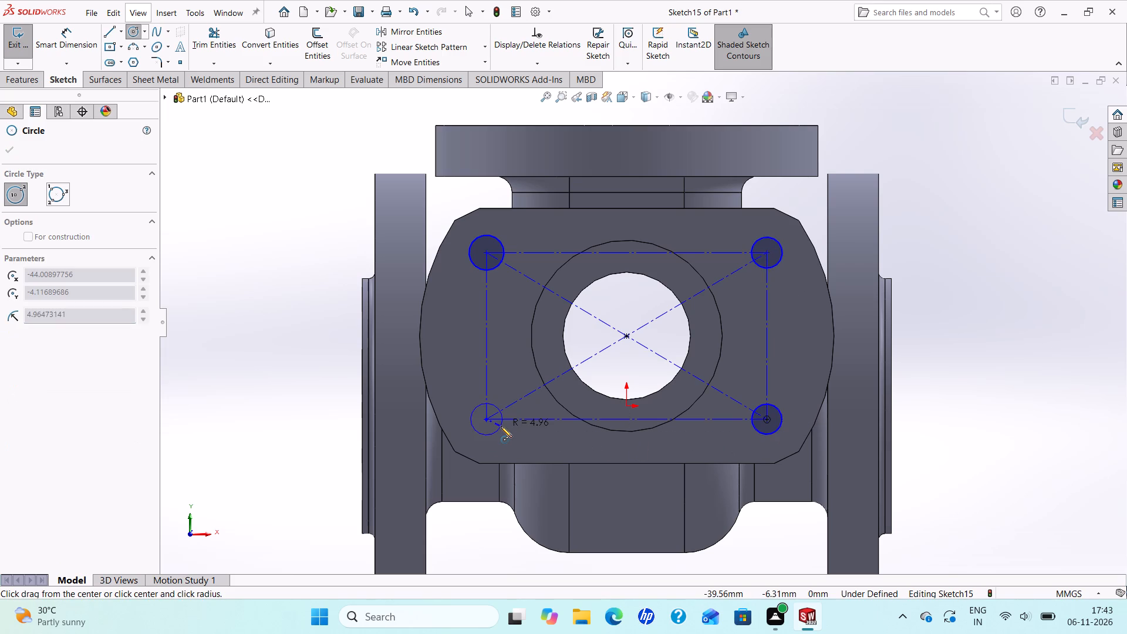
pyautogui.click(501, 426)
pyautogui.rightClick(501, 426)
pyautogui.click(526, 433)
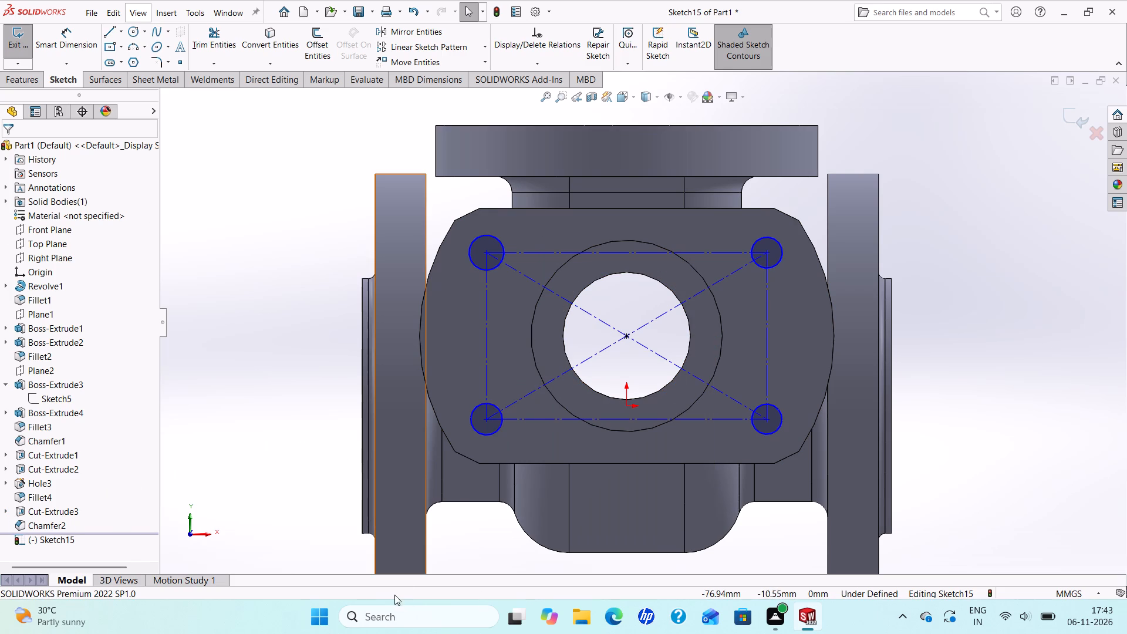
# Apply an Equal relation to all four corner circles.
pyautogui.keyDown('ctrl'); pyautogui.click(491, 432); pyautogui.keyUp('ctrl')
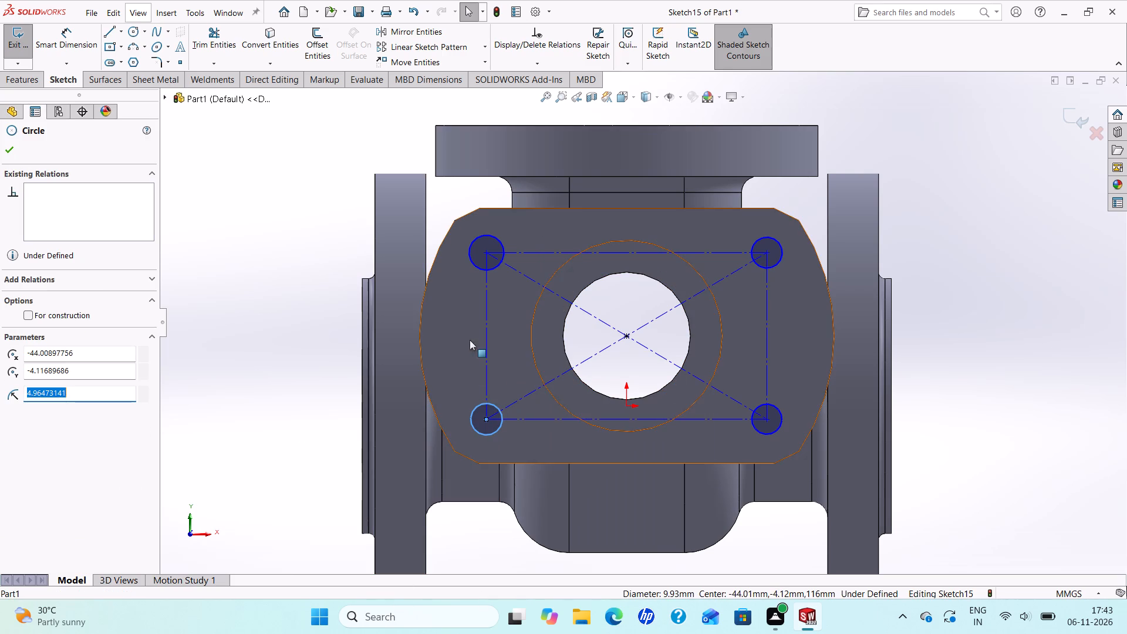
pyautogui.keyDown('ctrl'); pyautogui.click(475, 262); pyautogui.keyUp('ctrl')
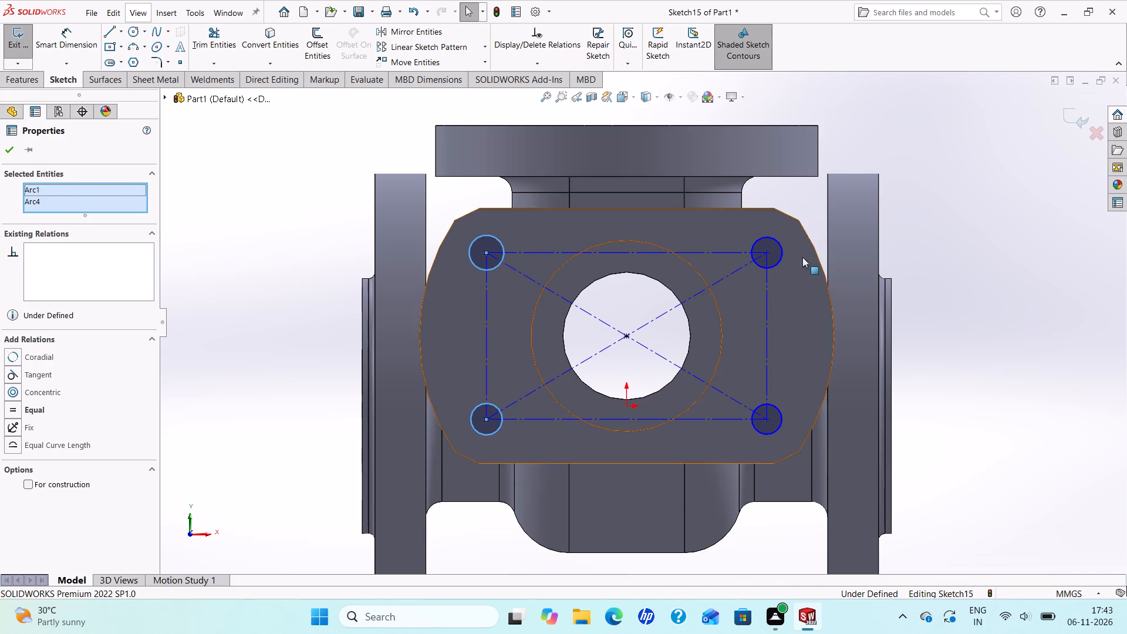
pyautogui.keyDown('ctrl'); pyautogui.click(781, 250); pyautogui.keyUp('ctrl')
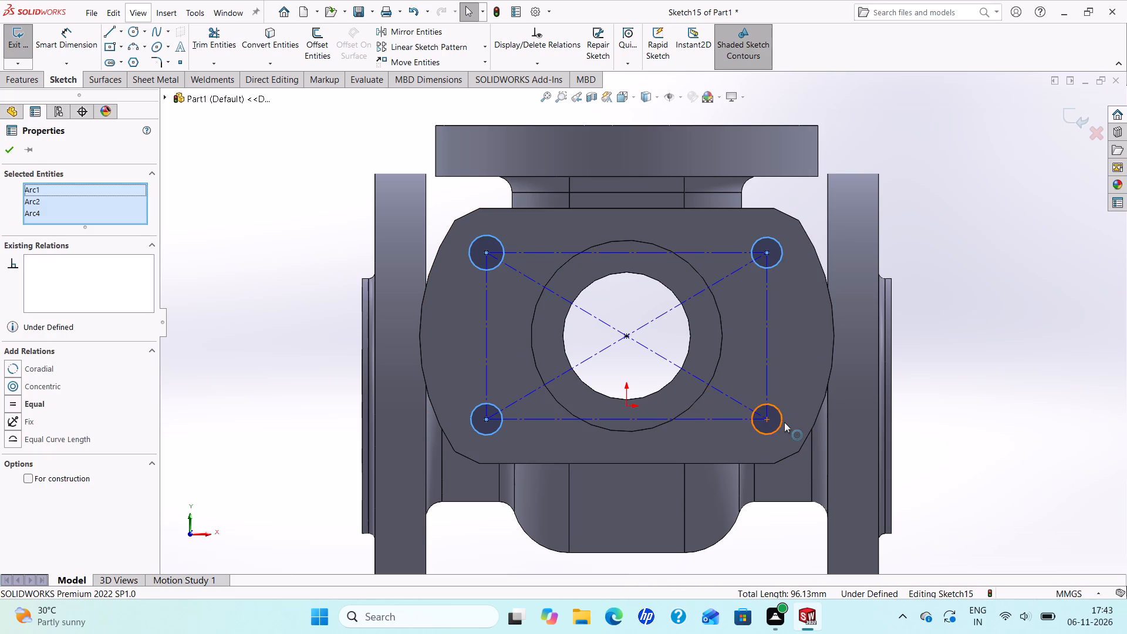
pyautogui.keyDown('ctrl'); pyautogui.click(784, 422); pyautogui.keyUp('ctrl')
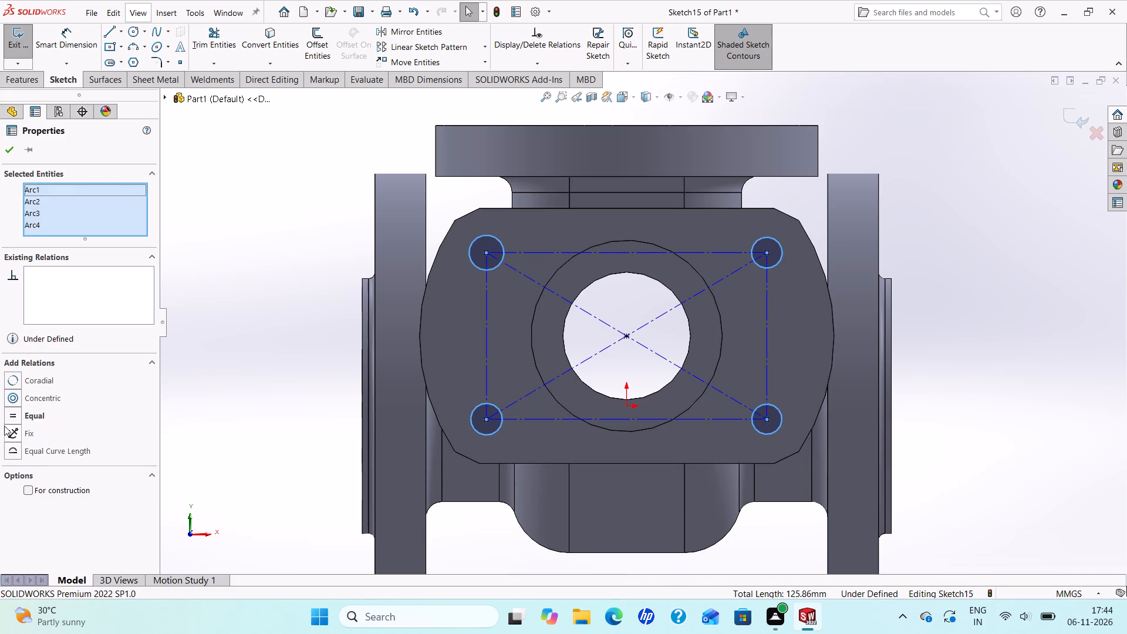
pyautogui.click(9, 416)
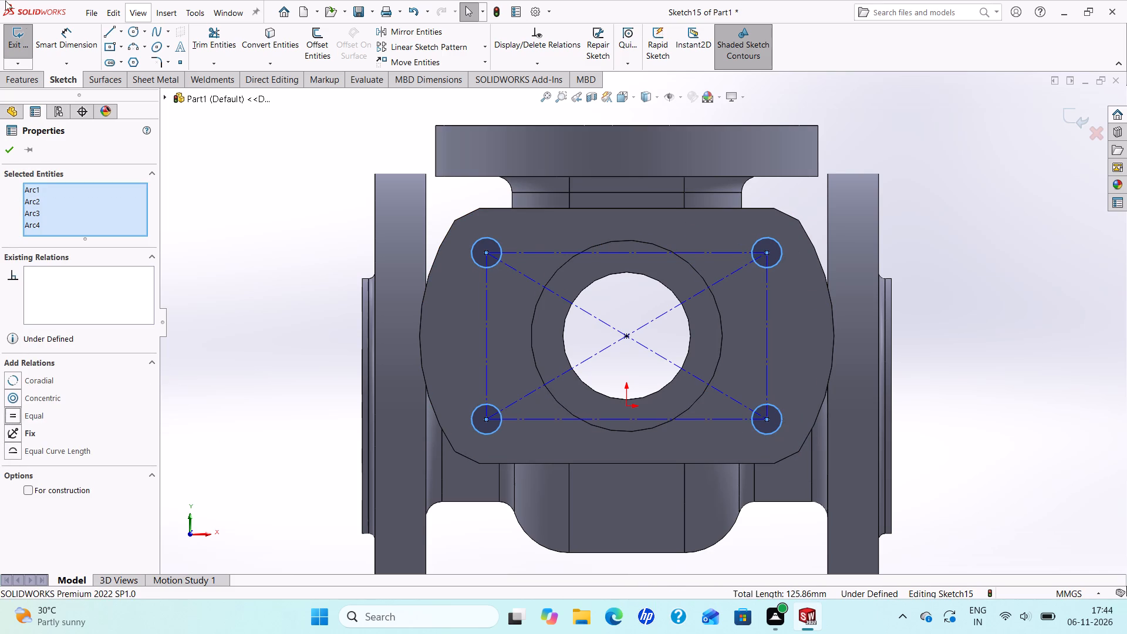
pyautogui.click(14, 158)
pyautogui.click(12, 157)
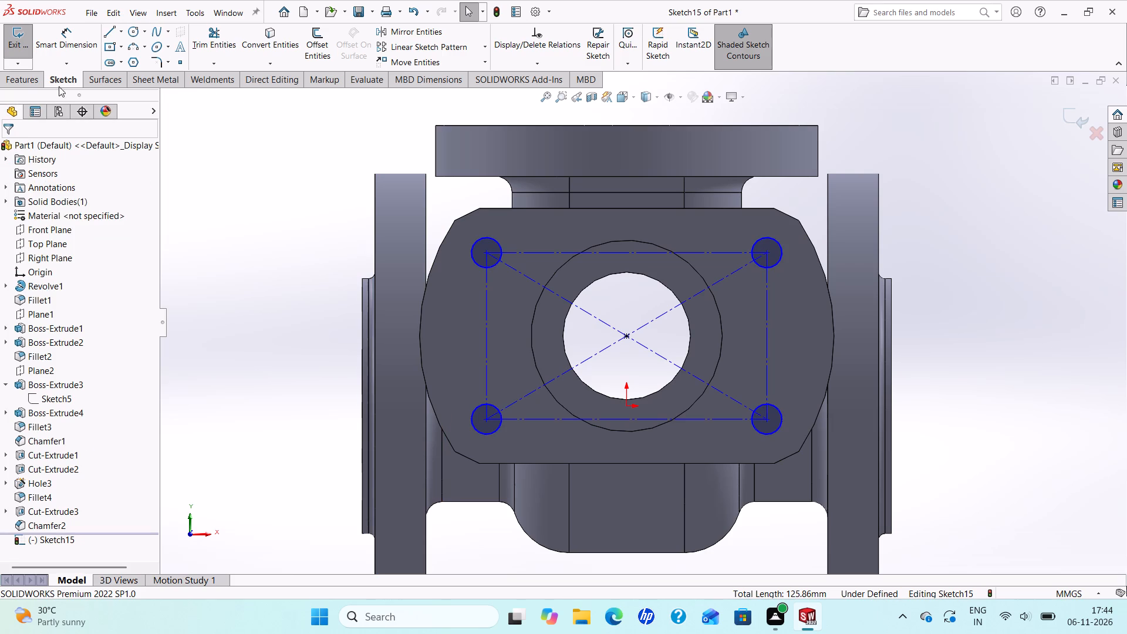
# Dimension the construction rectangle with a height of 50 mm and a width of 86.5 mm.
pyautogui.click(50, 43)
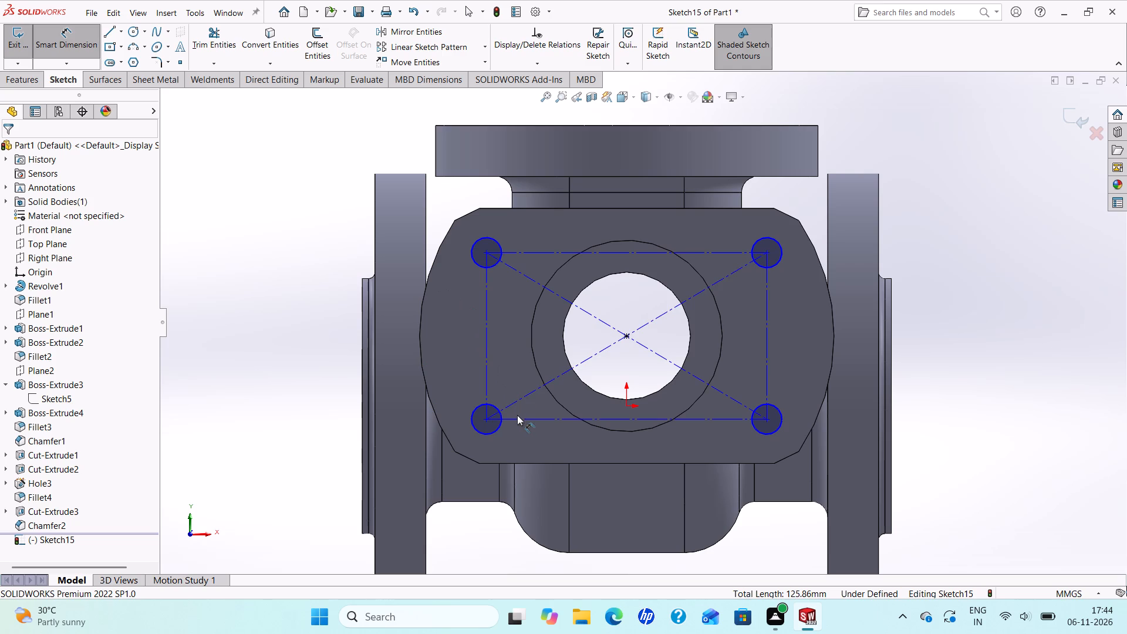
pyautogui.click(518, 419)
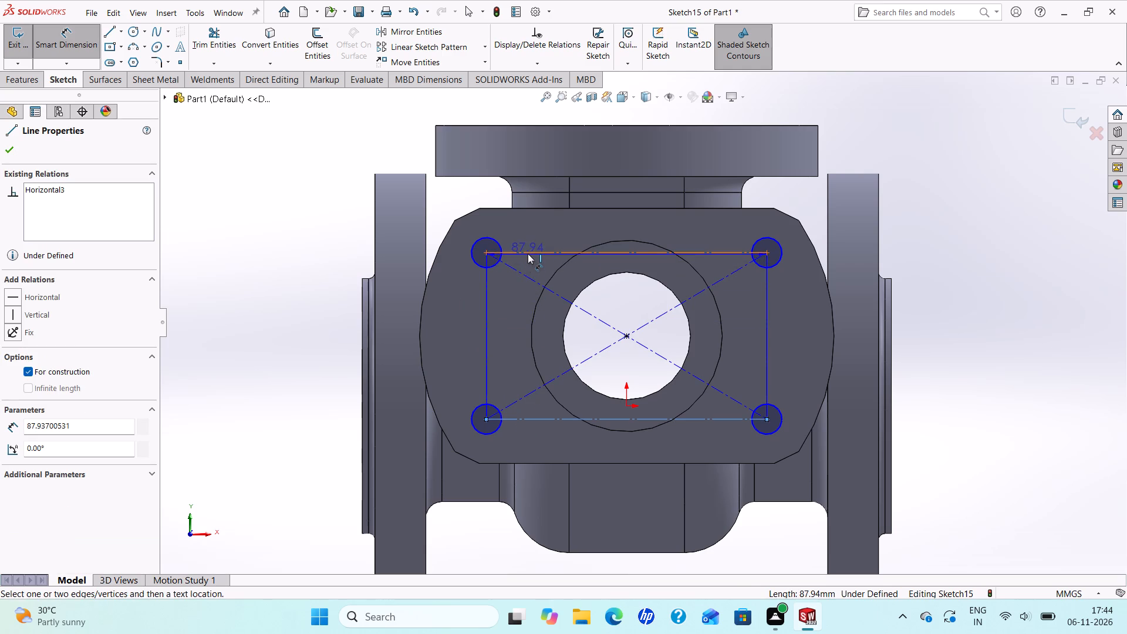
pyautogui.click(528, 254)
pyautogui.click(314, 292)
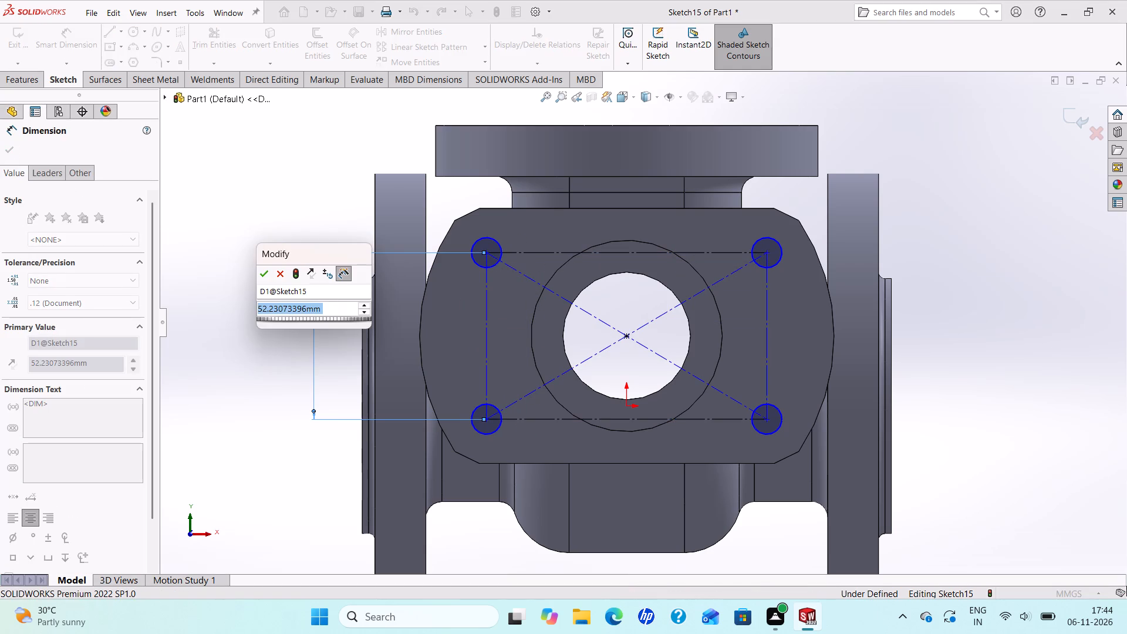
pyautogui.write('50')
pyautogui.press('Return')
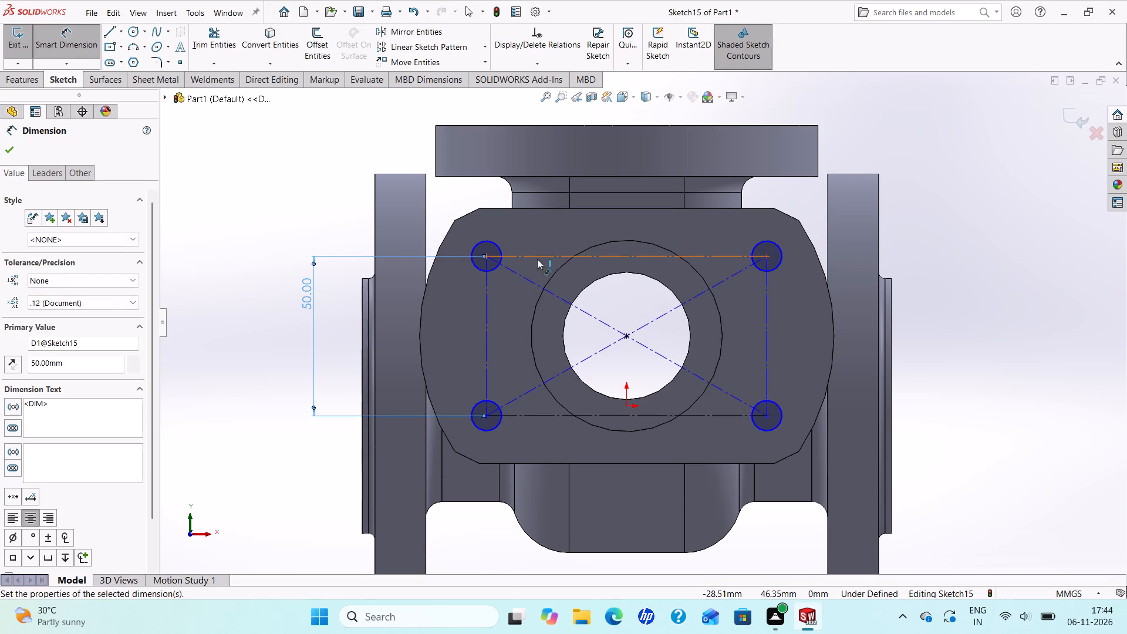
pyautogui.click(538, 259)
pyautogui.click(556, 188)
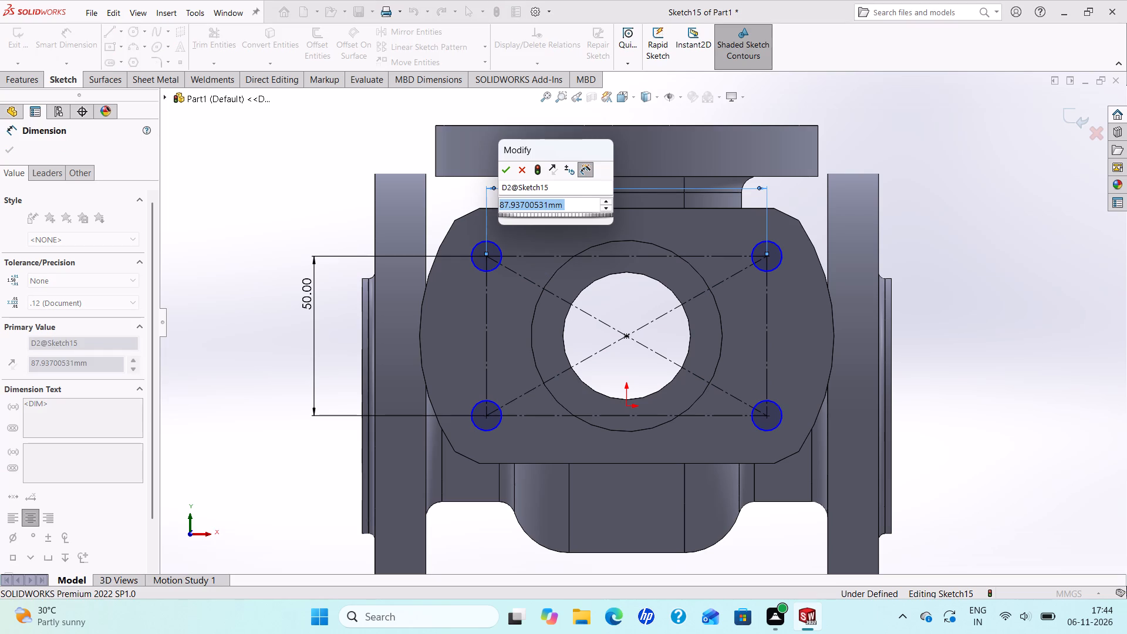
pyautogui.write('86.5')
pyautogui.press('Return')
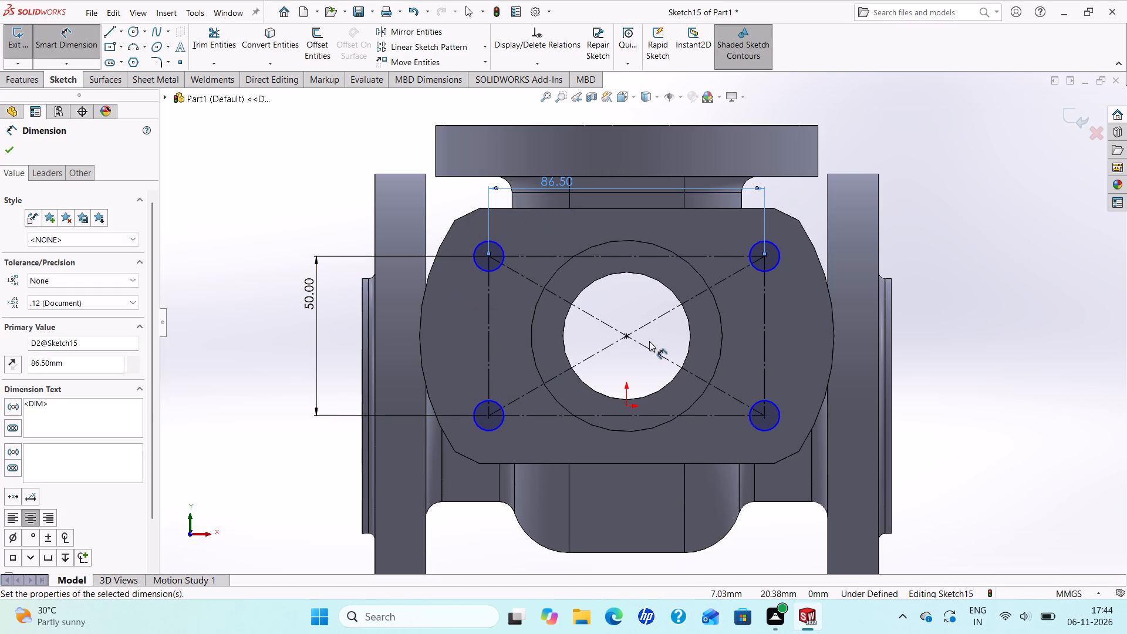
# Dimension the lower corner circle on the +X side with a diameter of 15 mm.
pyautogui.click(775, 410)
pyautogui.click(937, 438)
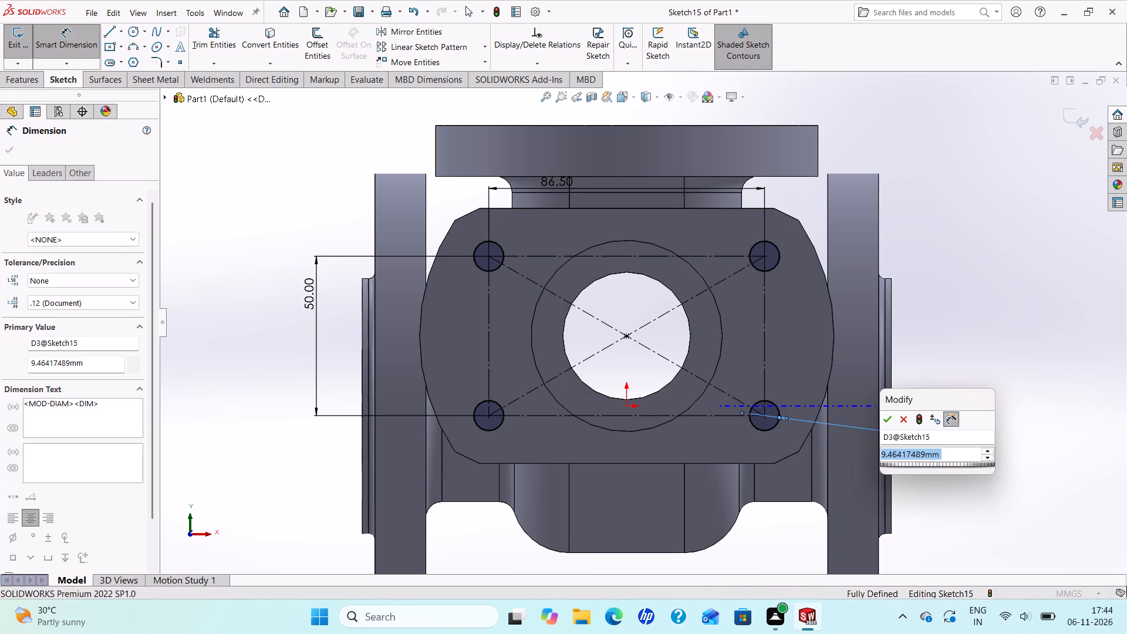
pyautogui.write('15')
pyautogui.press('Return')
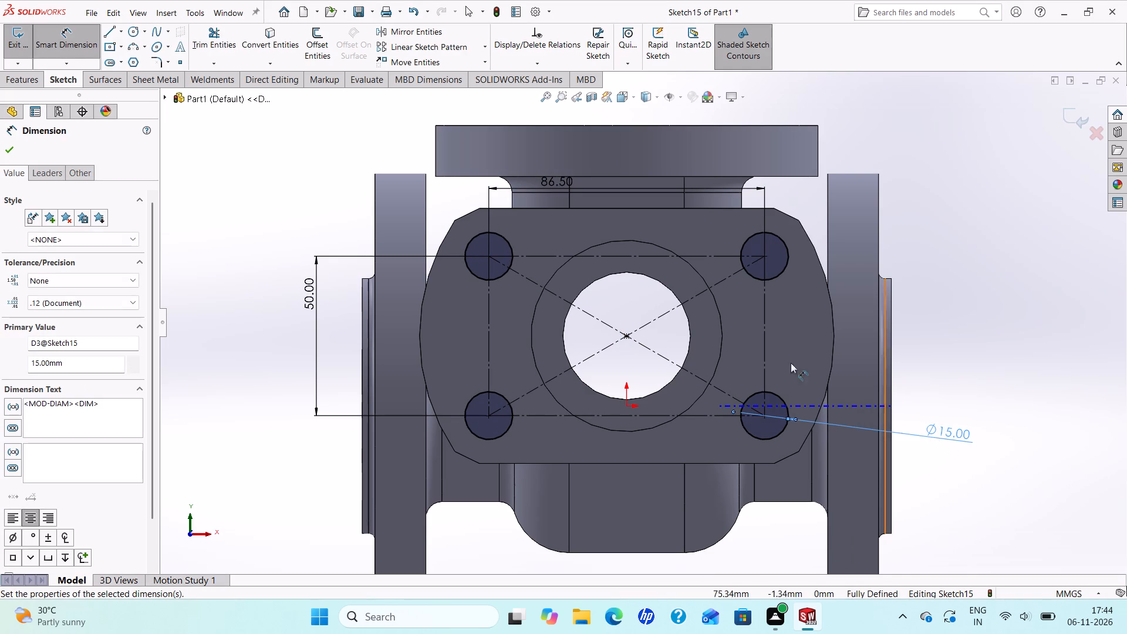
pyautogui.click(10, 148)
# Cut the four 15 mm circles through the side branch flange with an Extruded Cut set to Up To Next.
pyautogui.click(26, 82)
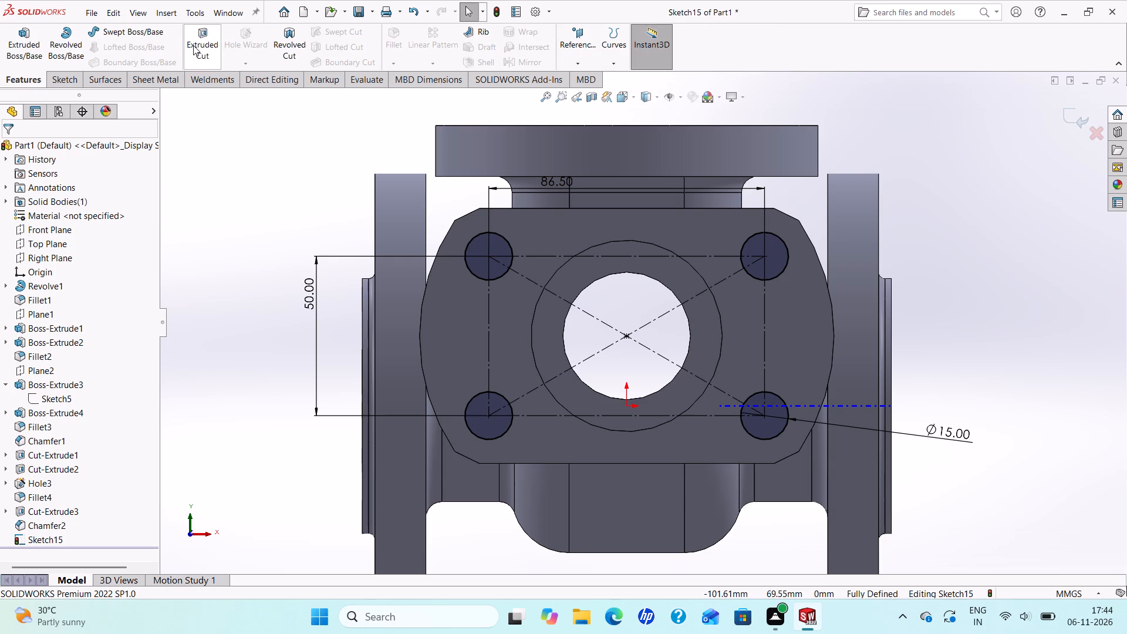
pyautogui.click(193, 45)
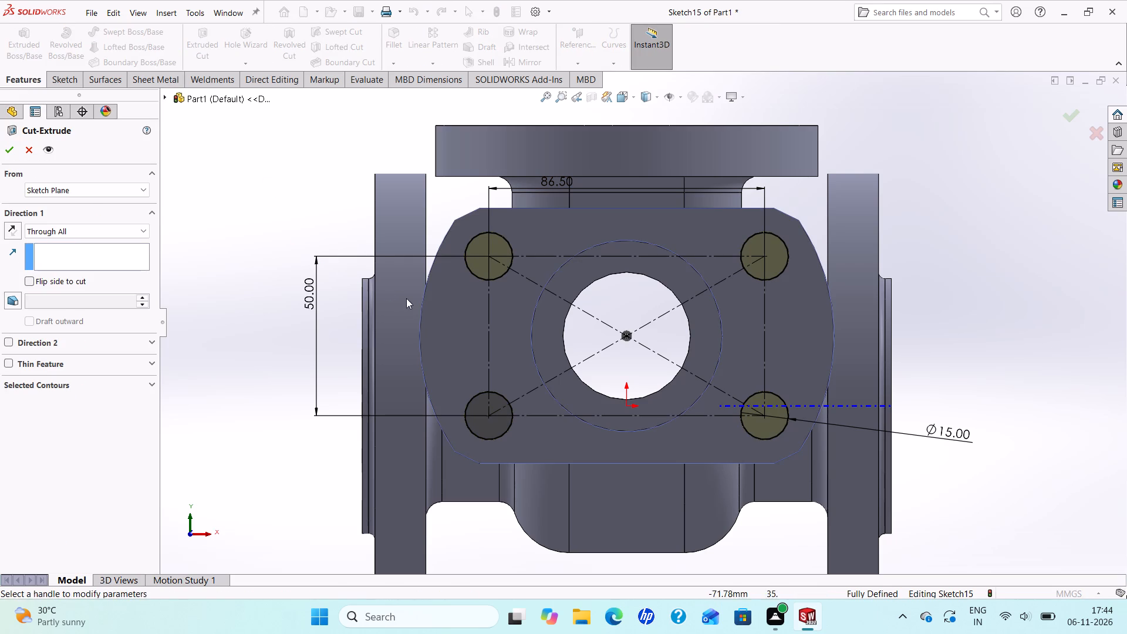
pyautogui.click(141, 228)
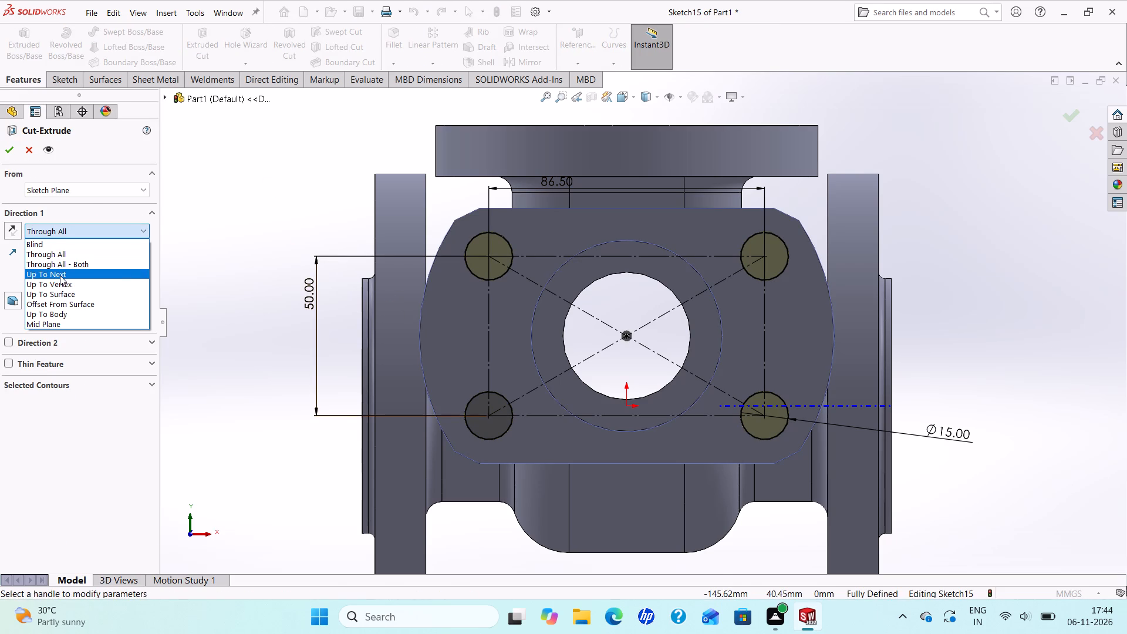
pyautogui.click(60, 275)
pyautogui.moveTo(241, 315); pyautogui.dragTo(191, 379, button='middle')
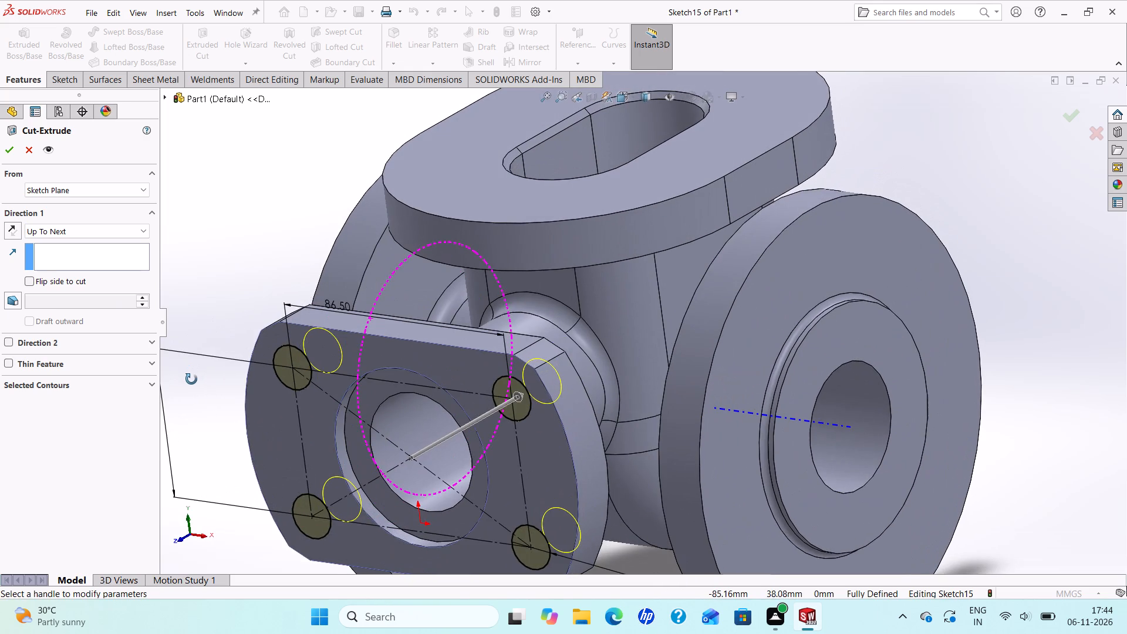
pyautogui.moveTo(191, 379); pyautogui.dragTo(155, 367, button='middle')
pyautogui.scroll(3, 155, 367)
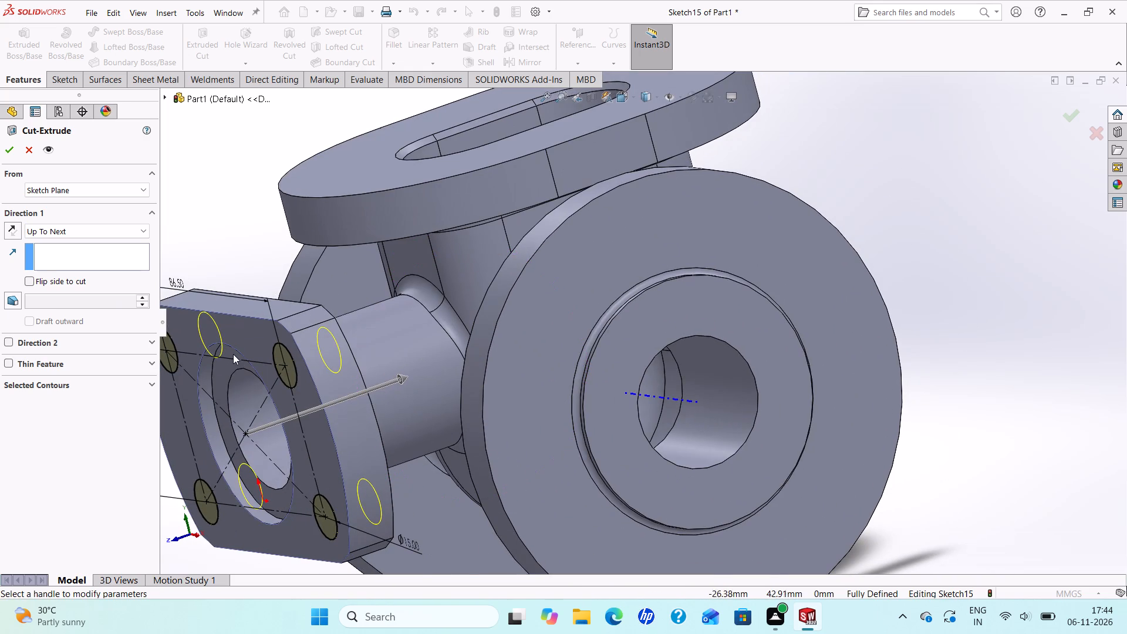
pyautogui.scroll(2, 252, 336)
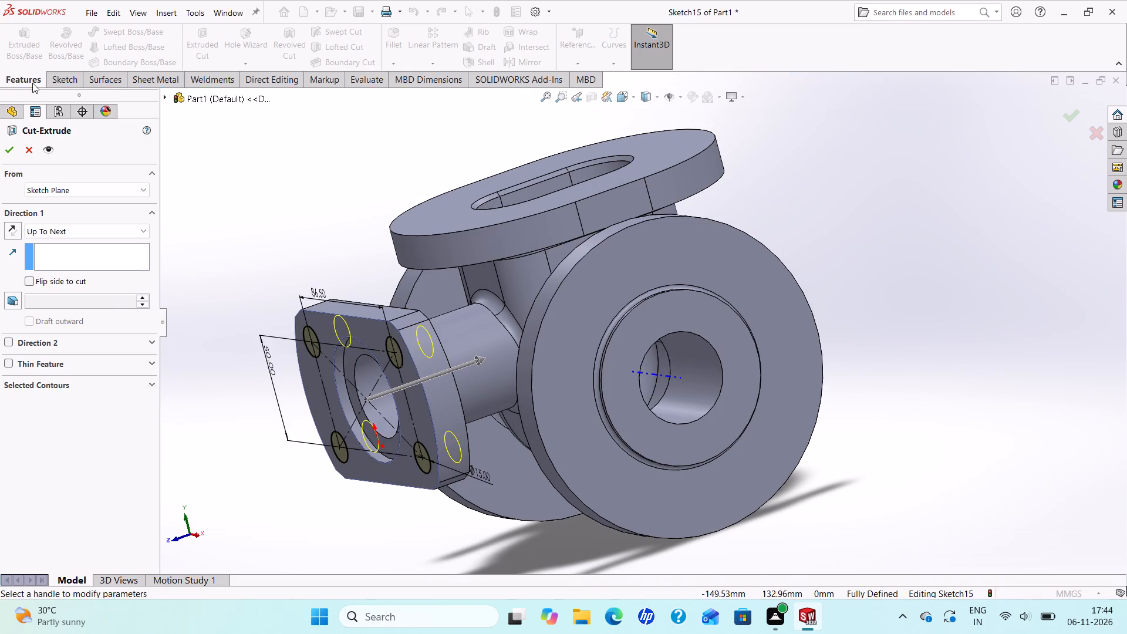
pyautogui.click(6, 153)
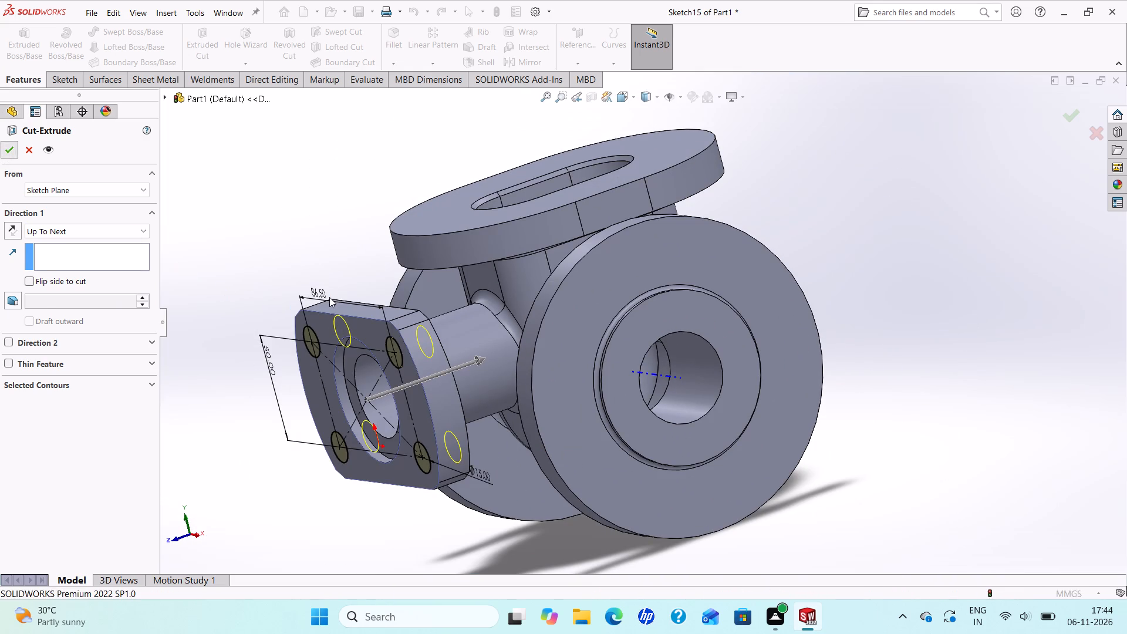
pyautogui.scroll(2, 340, 286)
pyautogui.press('Escape')
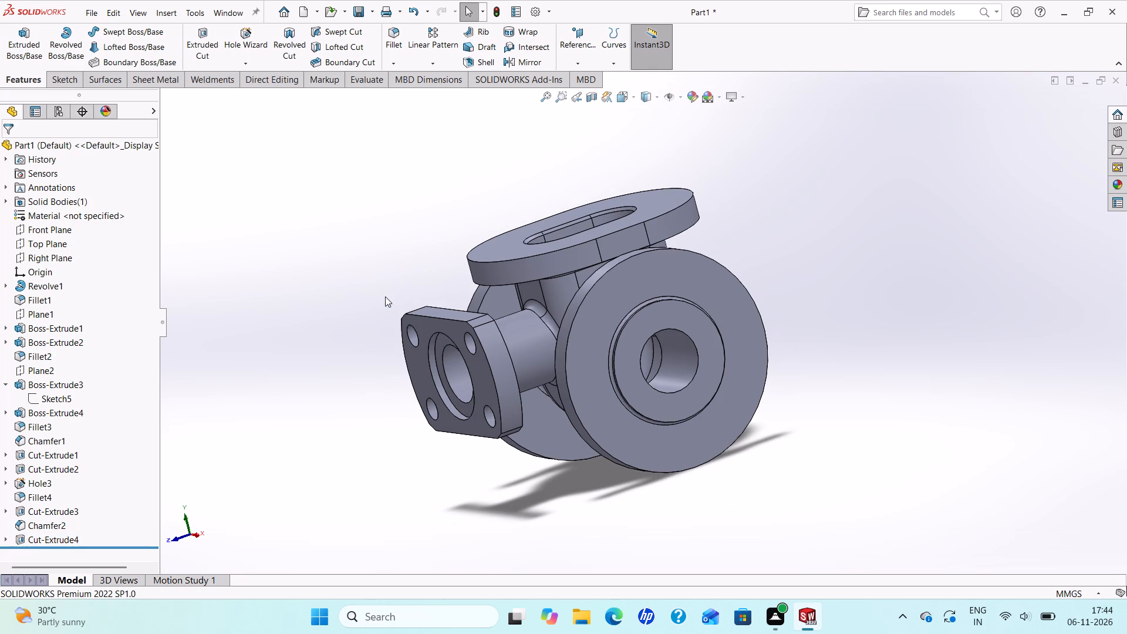
# Open a new sketch on the outer annular face of the round +X end flange, viewed face-on.
pyautogui.moveTo(460, 298); pyautogui.dragTo(390, 349, button='middle')
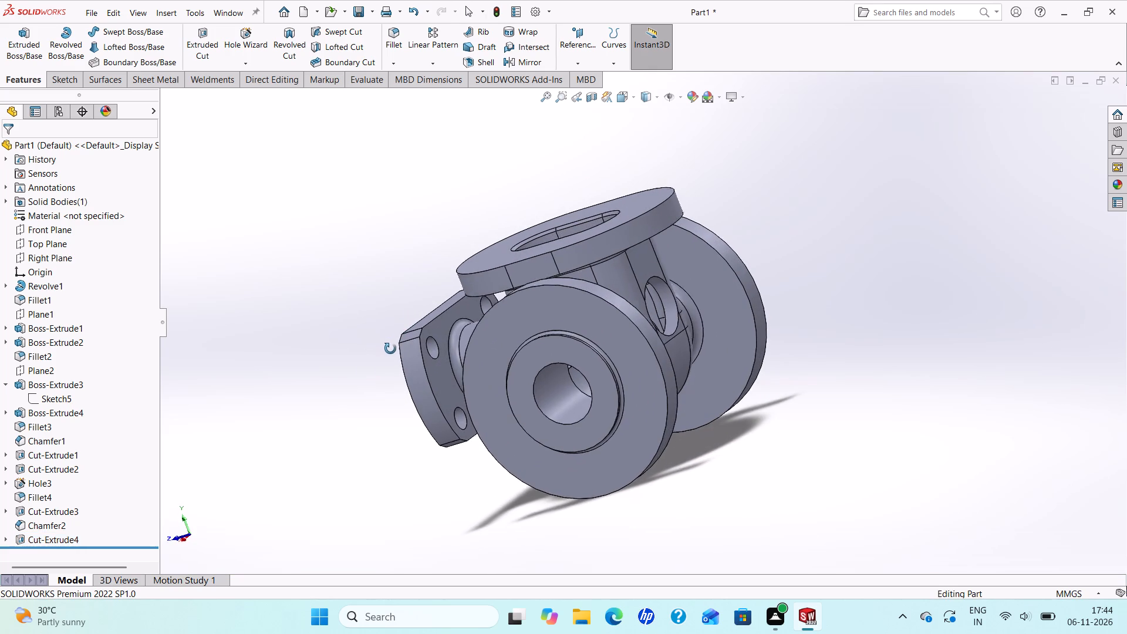
pyautogui.moveTo(390, 349); pyautogui.dragTo(593, 286, button='middle')
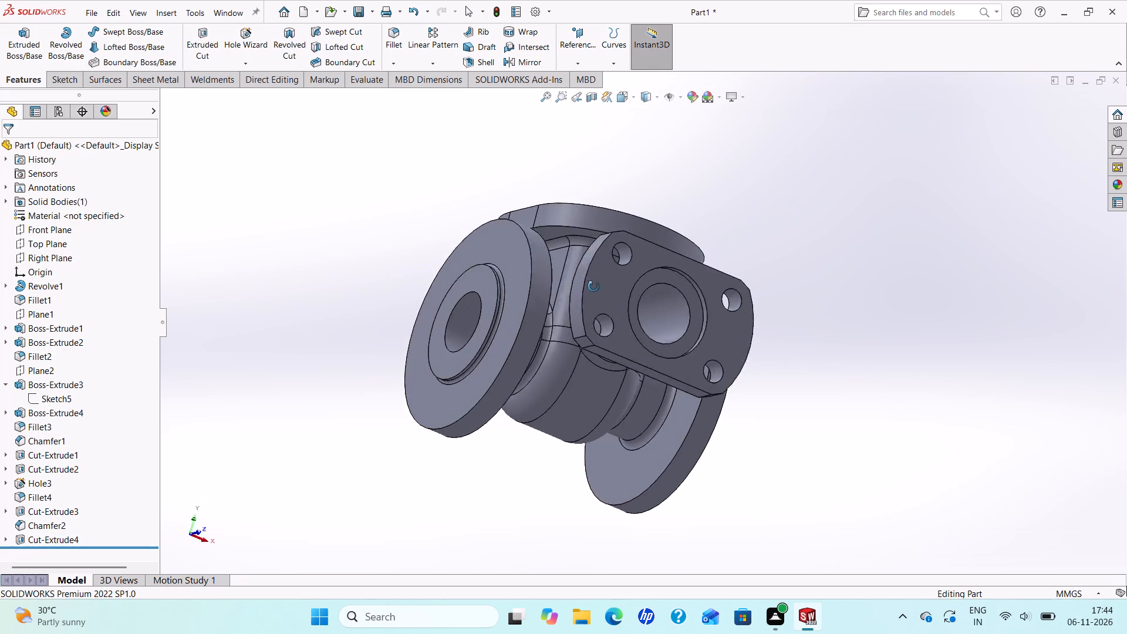
pyautogui.moveTo(593, 286); pyautogui.dragTo(717, 337, button='middle')
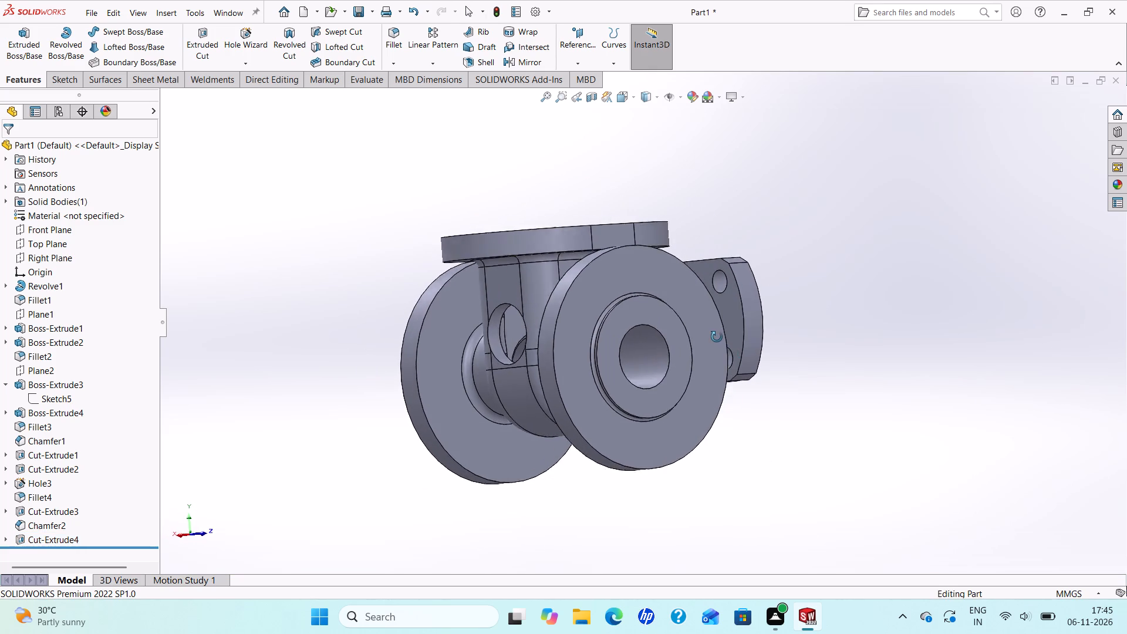
pyautogui.moveTo(717, 337); pyautogui.dragTo(487, 366, button='middle')
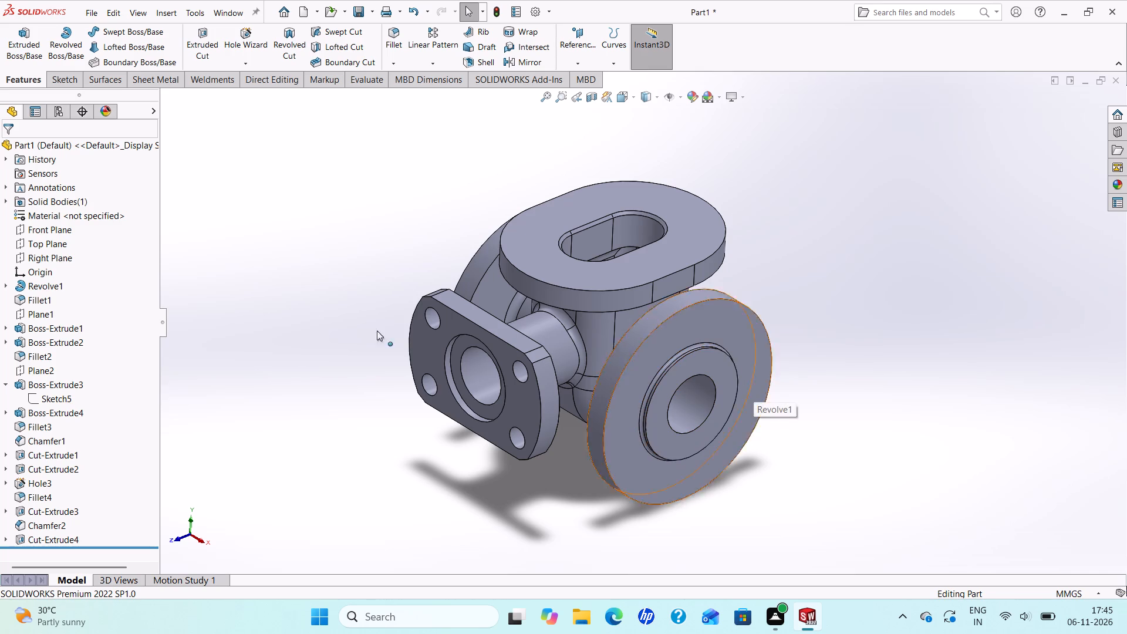
pyautogui.scroll(-1, 701, 406)
pyautogui.scroll(2, 699, 406)
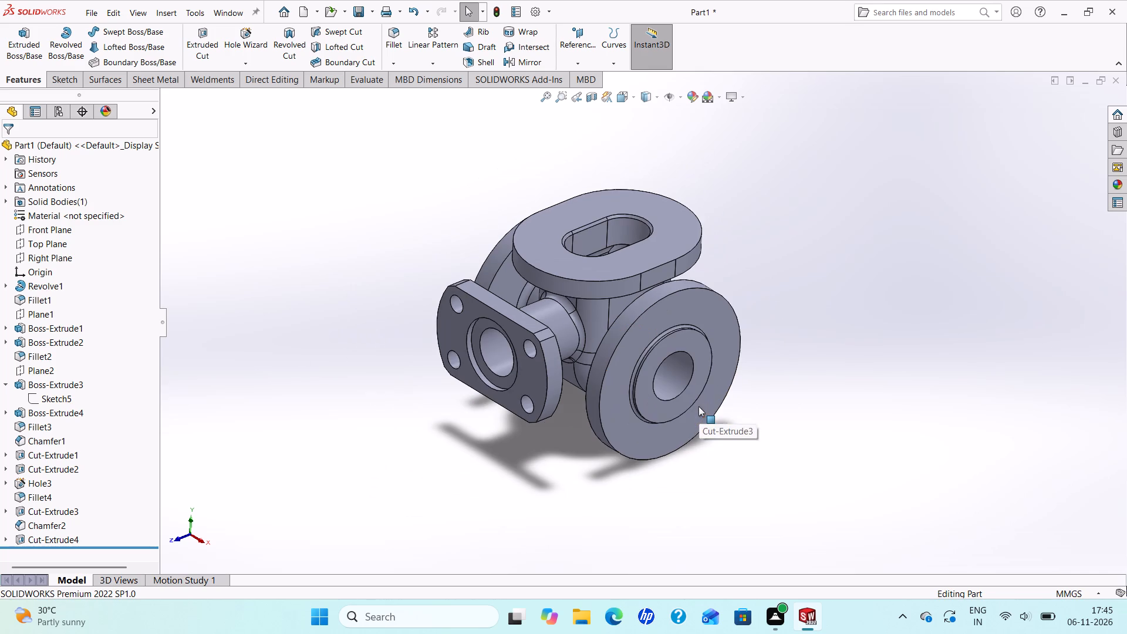
pyautogui.moveTo(583, 394); pyautogui.dragTo(572, 385, button='middle')
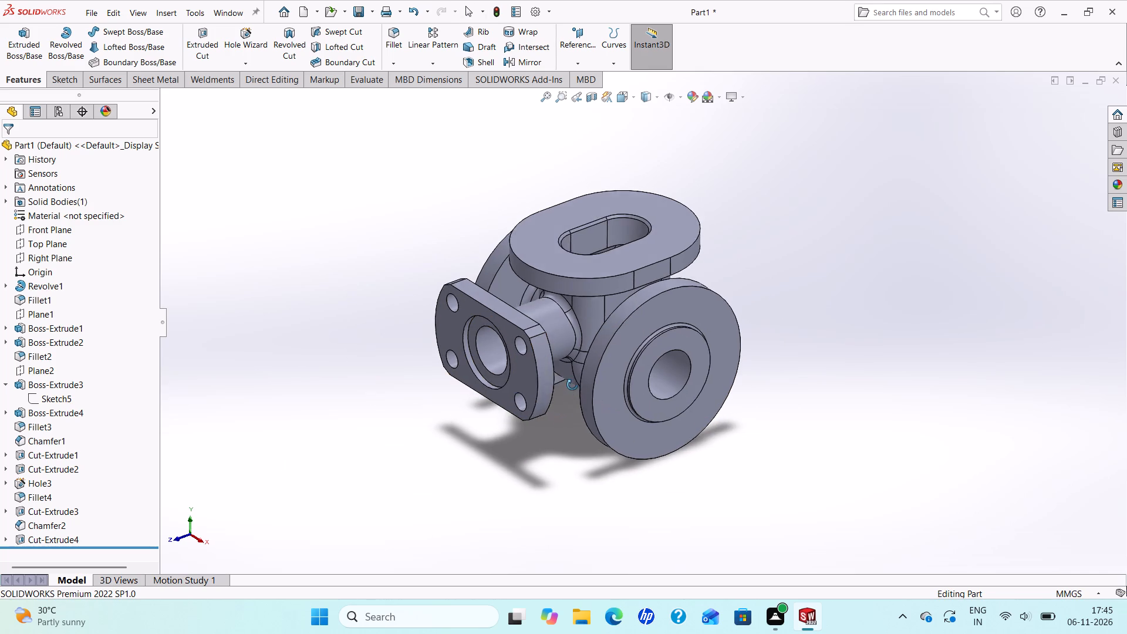
pyautogui.moveTo(572, 385); pyautogui.dragTo(500, 366, button='middle')
pyautogui.click(570, 299)
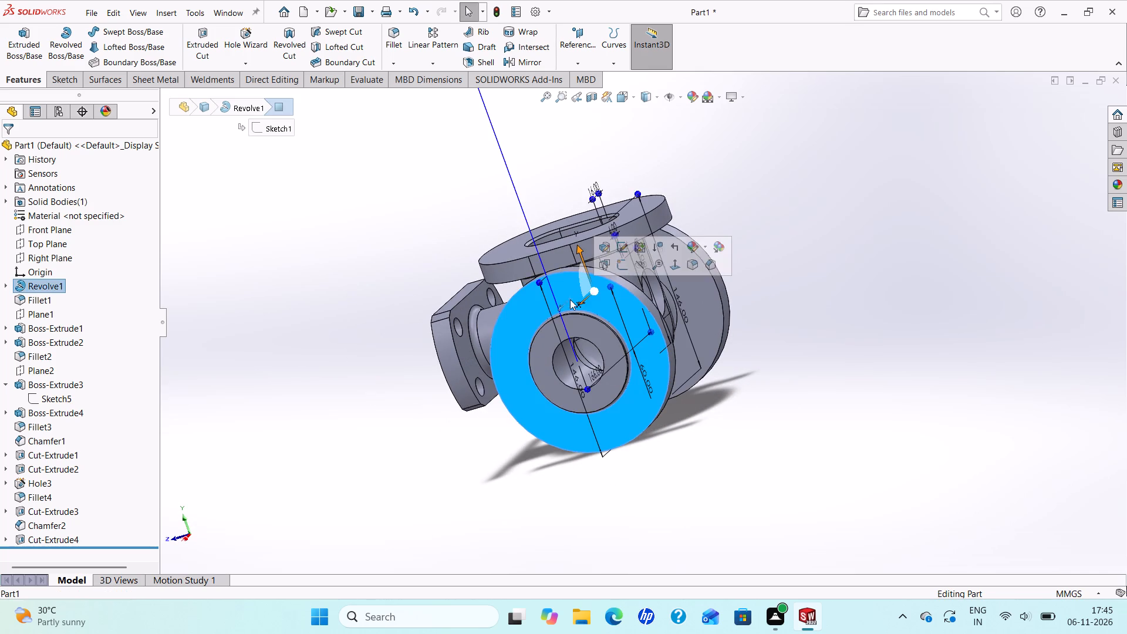
pyautogui.click(620, 266)
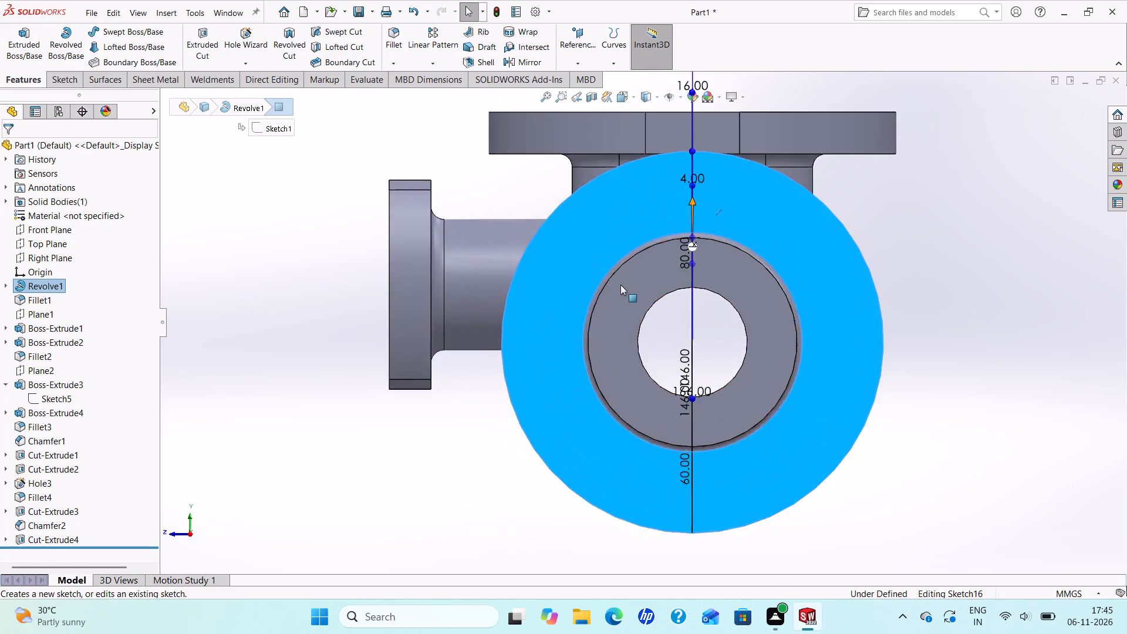
pyautogui.scroll(2, 620, 285)
pyautogui.scroll(-1, 845, 267)
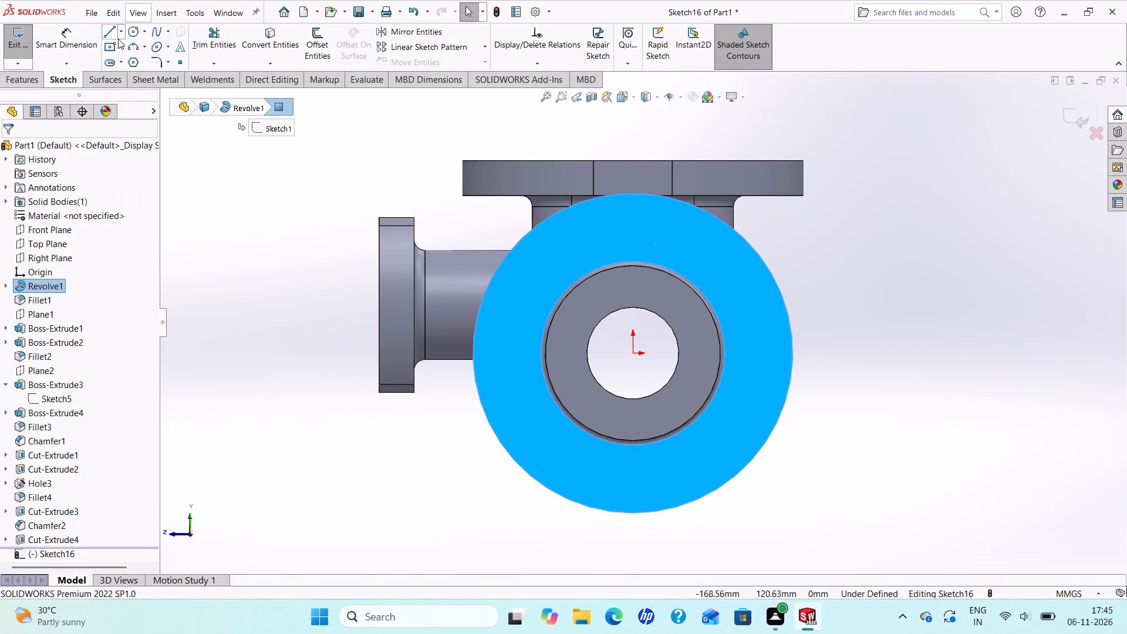
# Sketch a construction circle about 107 mm in diameter on the flange face, centred on the origin.
pyautogui.click(134, 30)
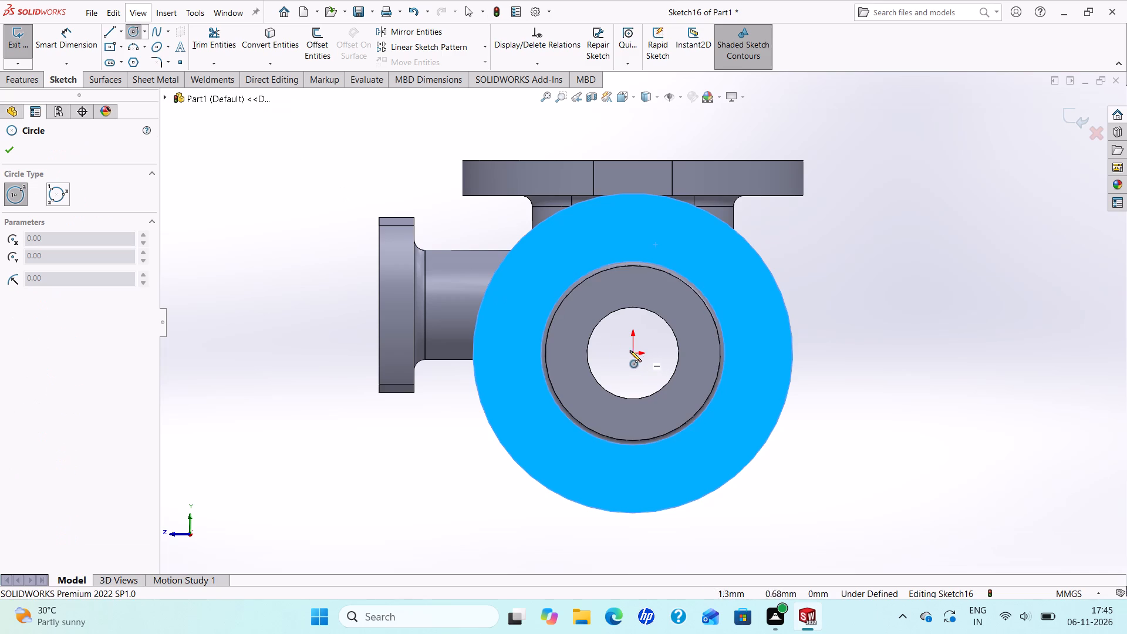
pyautogui.click(634, 351)
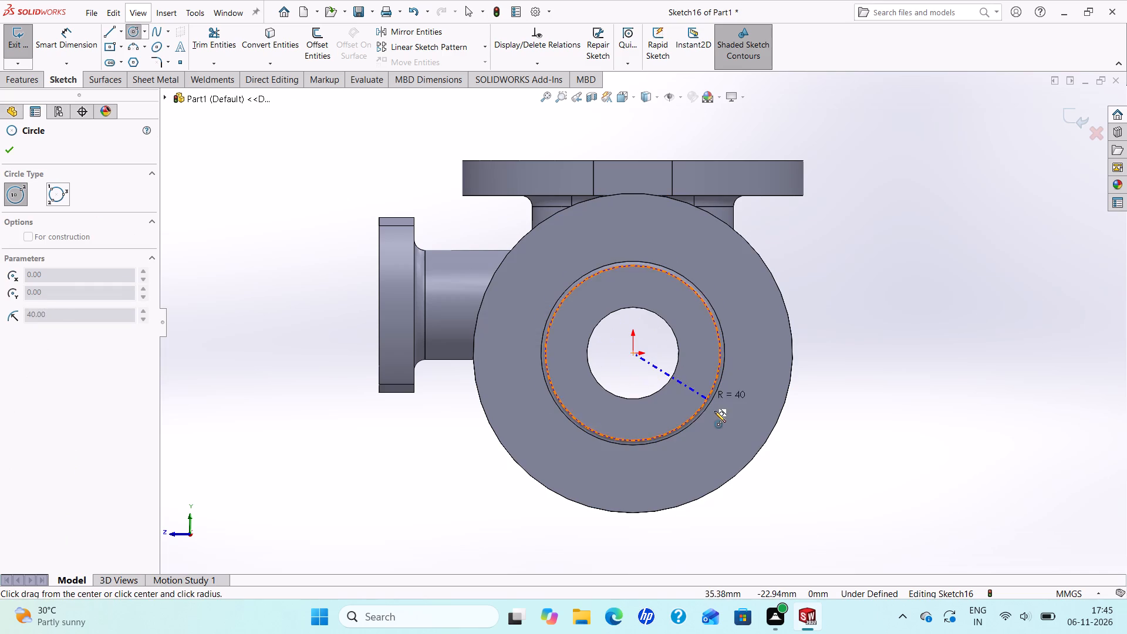
pyautogui.click(722, 429)
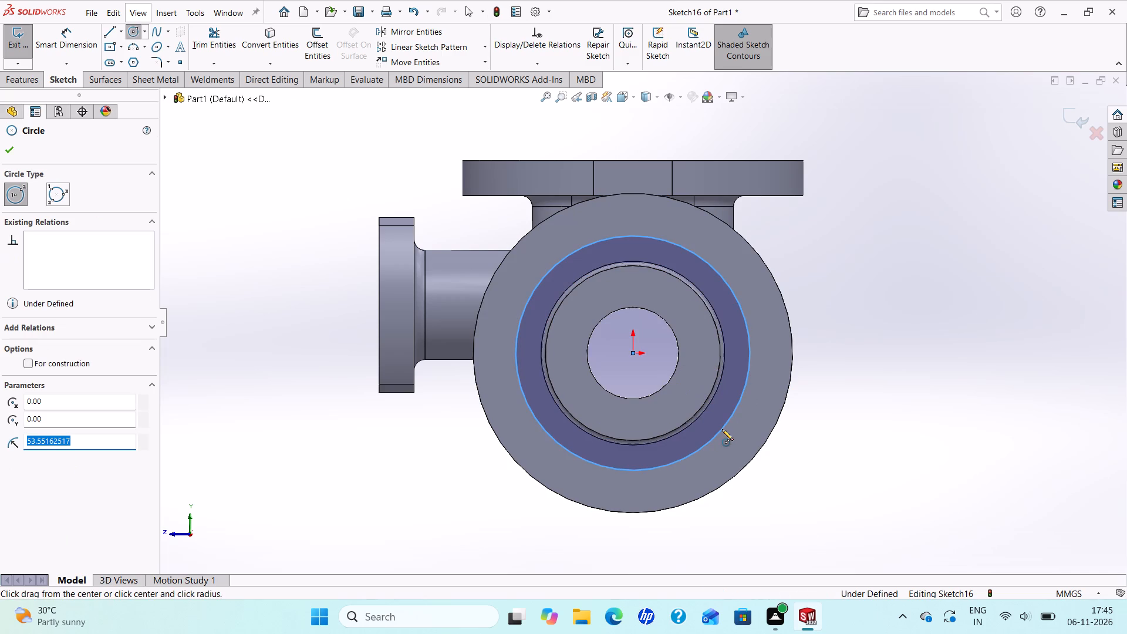
pyautogui.click(29, 364)
pyautogui.click(14, 146)
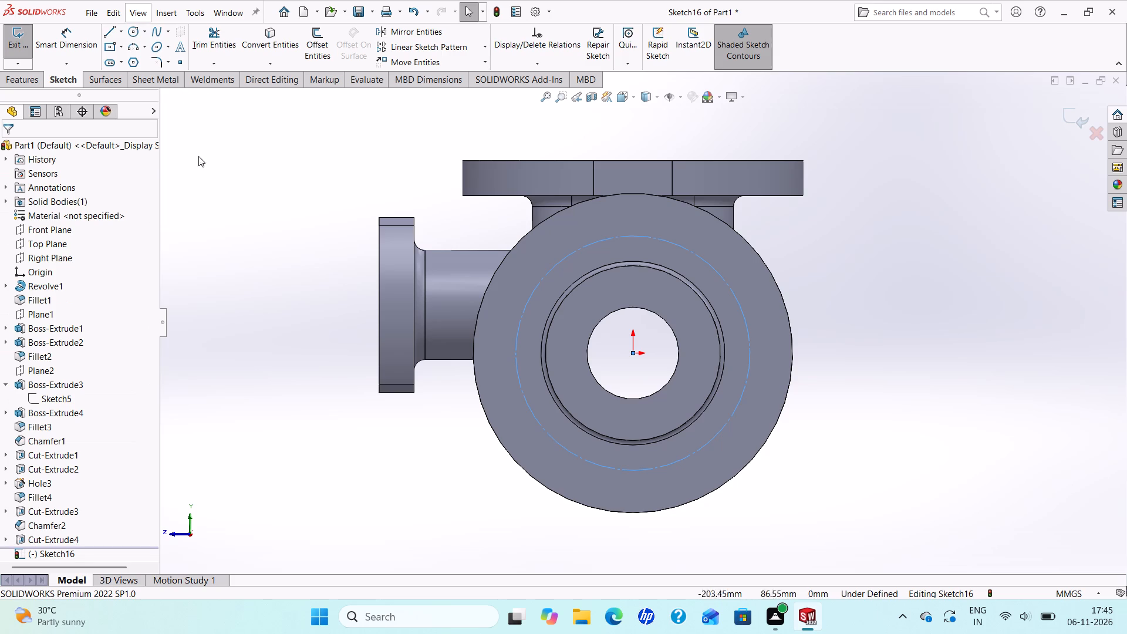
# Dimension the construction circle with a diameter of 110 mm.
pyautogui.click(67, 41)
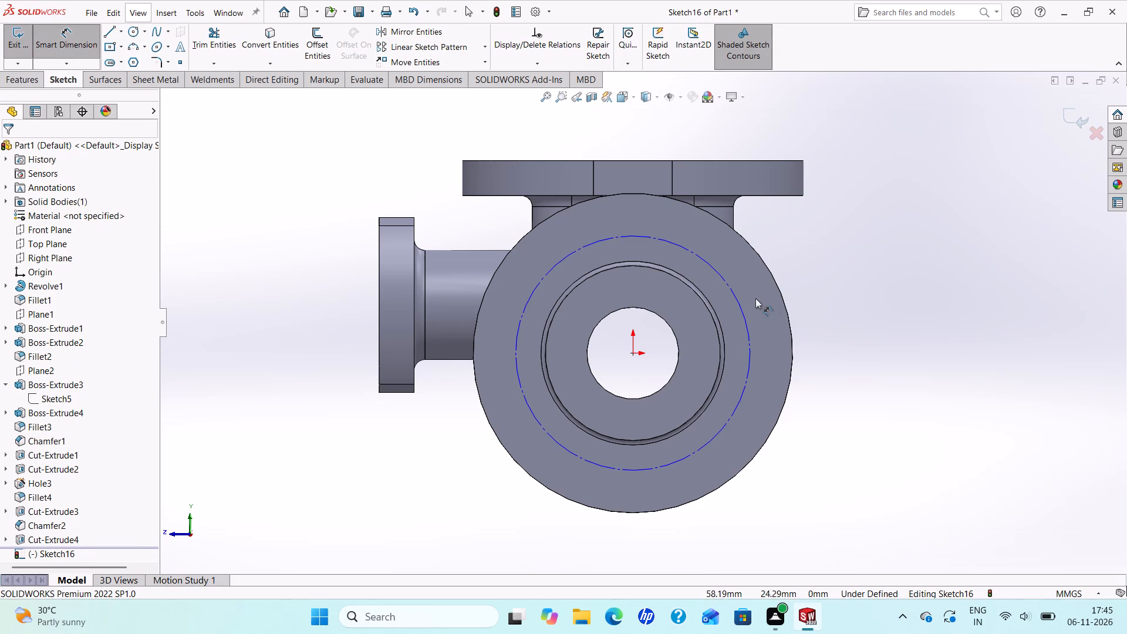
pyautogui.click(731, 288)
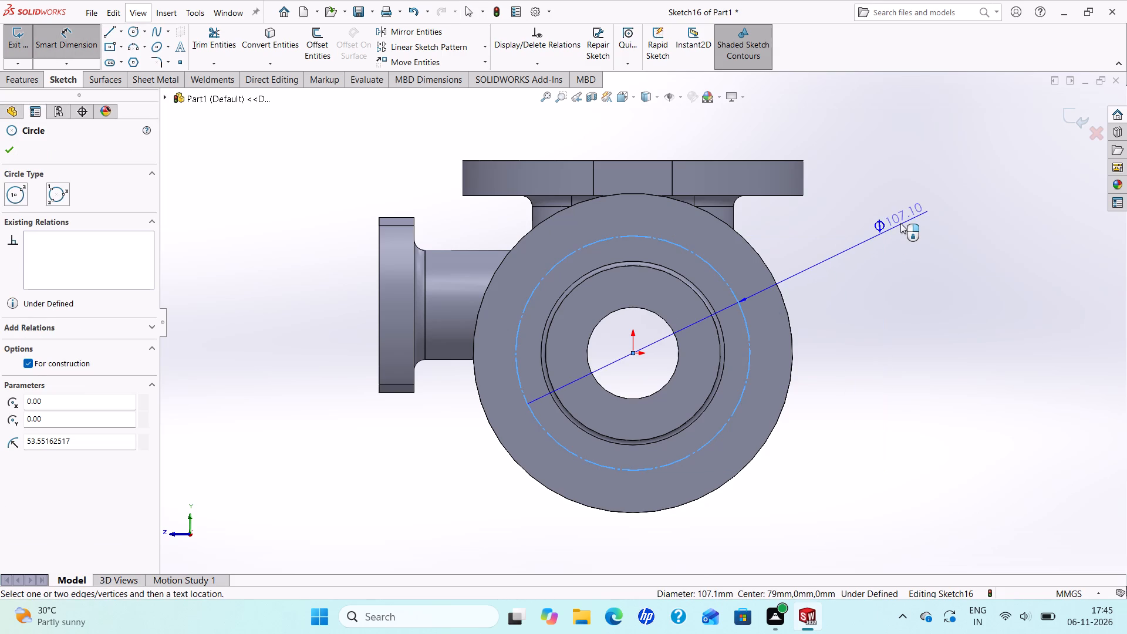
pyautogui.click(900, 223)
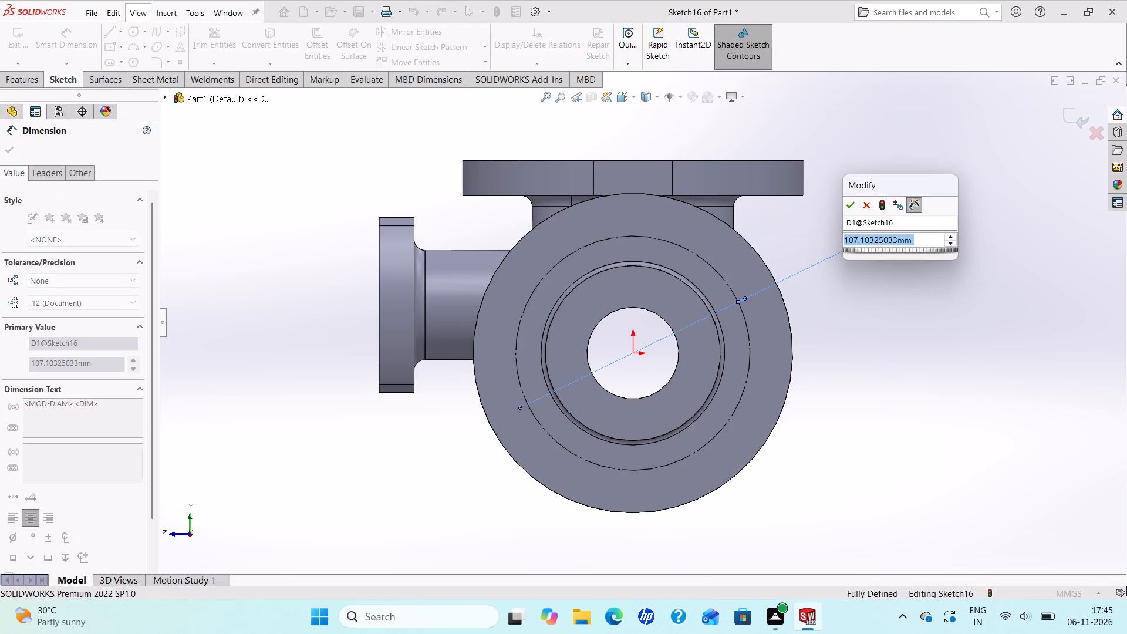
pyautogui.write('110')
pyautogui.press('Return')
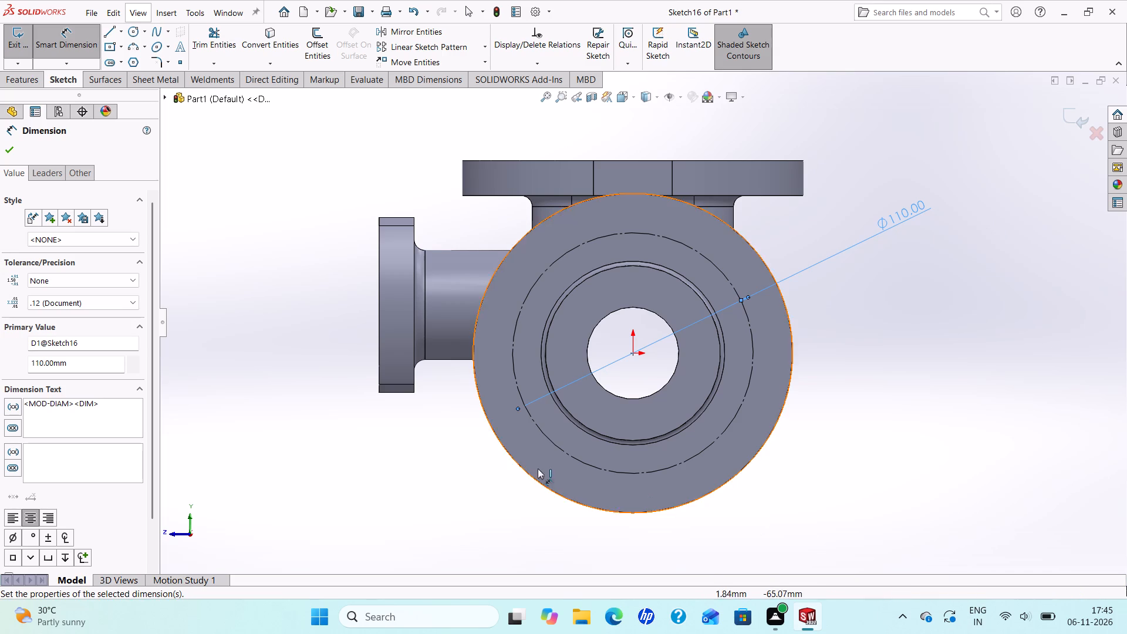
pyautogui.click(7, 146)
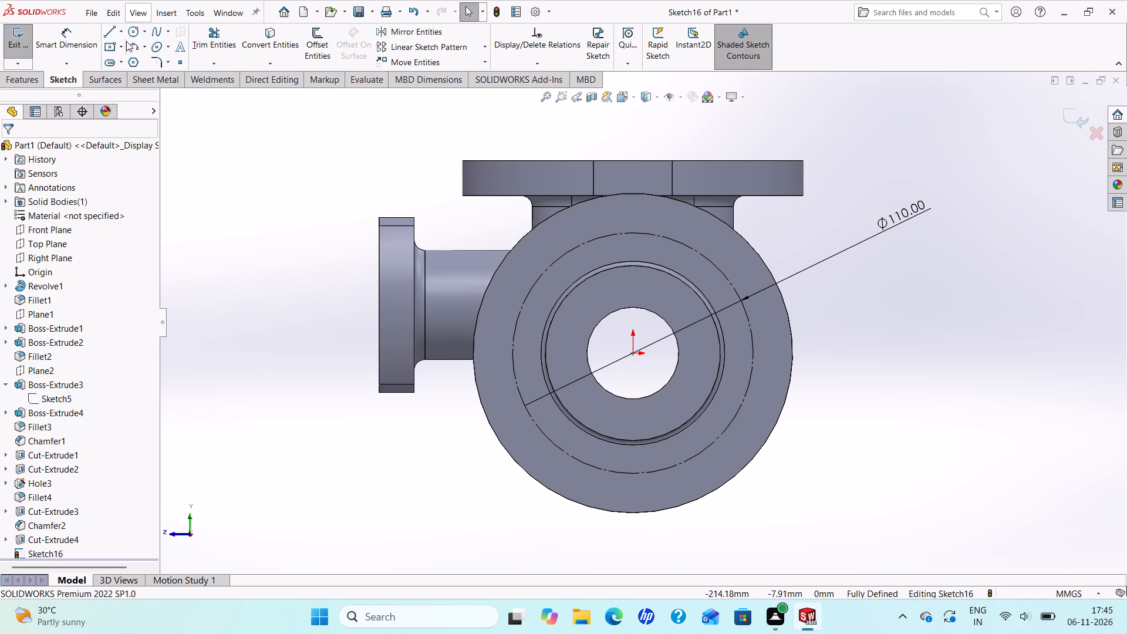
# Sketch a circle about 9.5 mm in diameter centred on the lowest quadrant point of the construction circle.
pyautogui.click(130, 31)
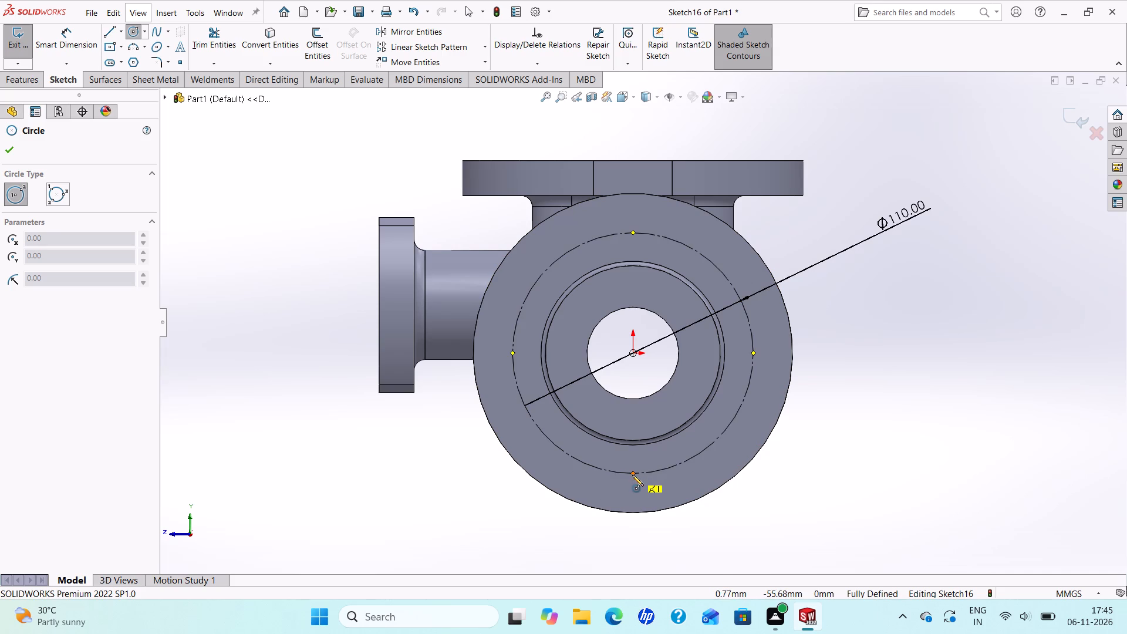
pyautogui.scroll(-4, 631, 475)
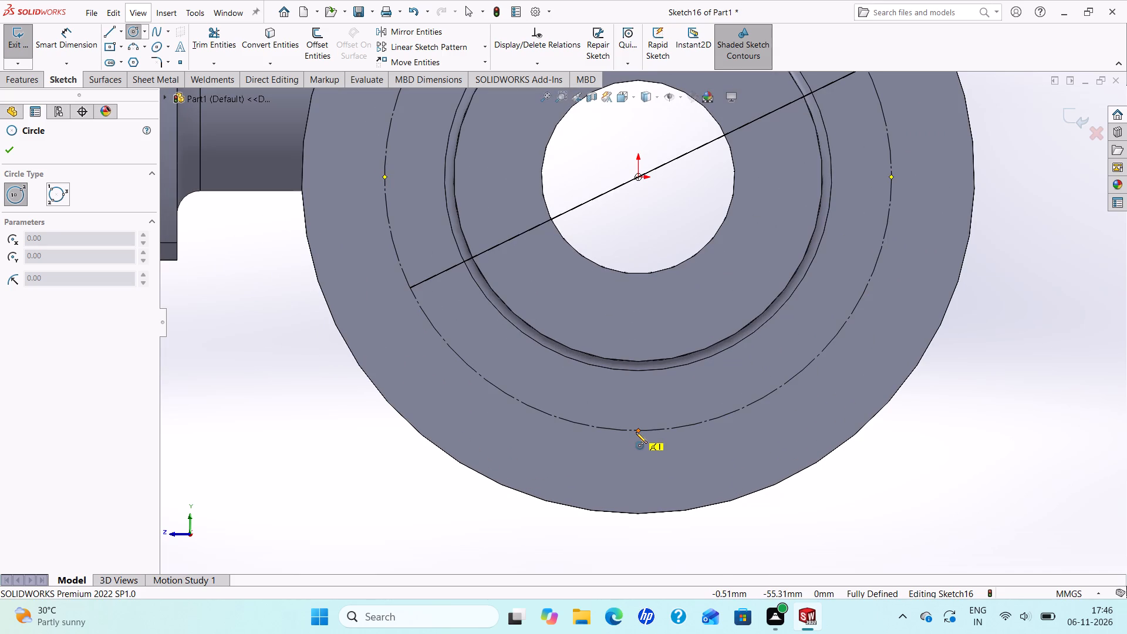
pyautogui.click(636, 429)
pyautogui.click(655, 444)
pyautogui.rightClick(655, 444)
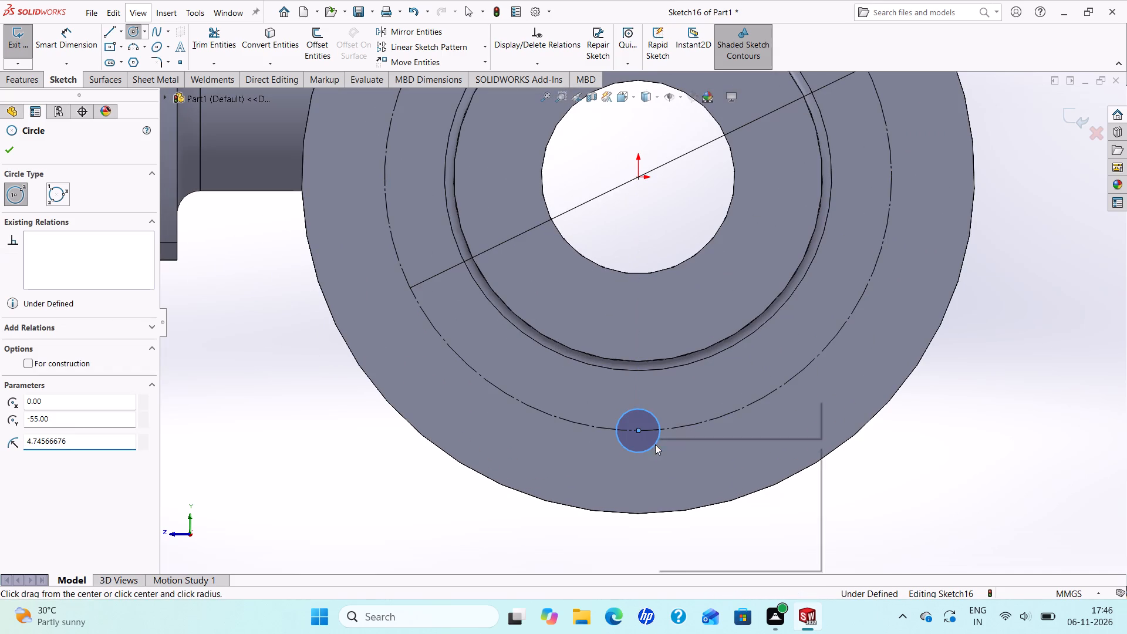
pyautogui.click(669, 453)
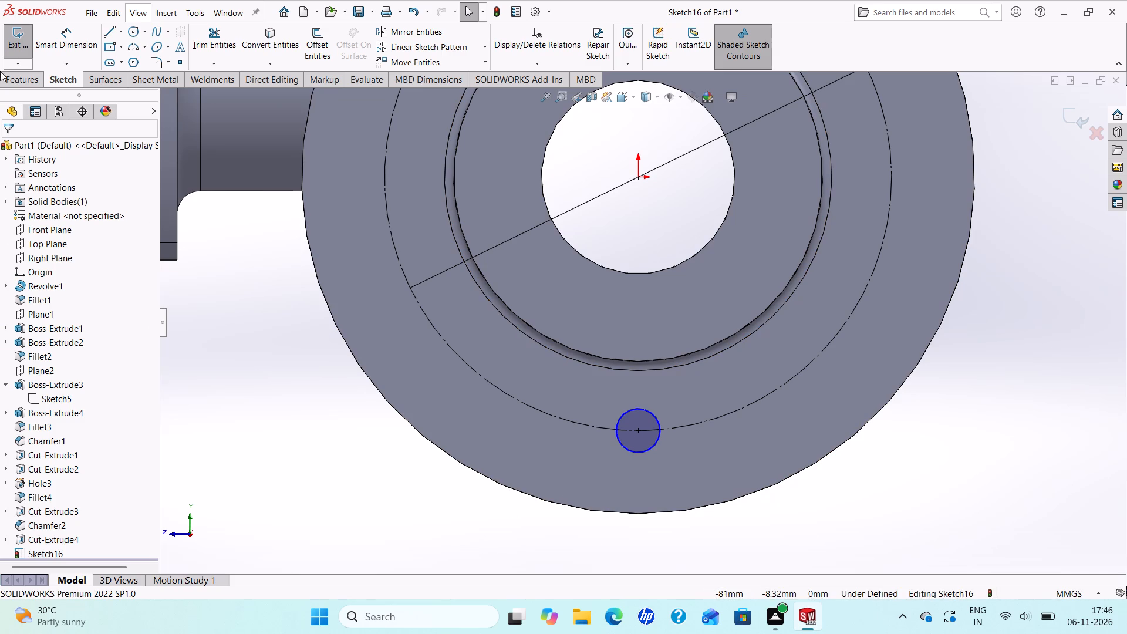
# Dimension the small circle on the bolt circle with a diameter of 16 mm.
pyautogui.click(69, 50)
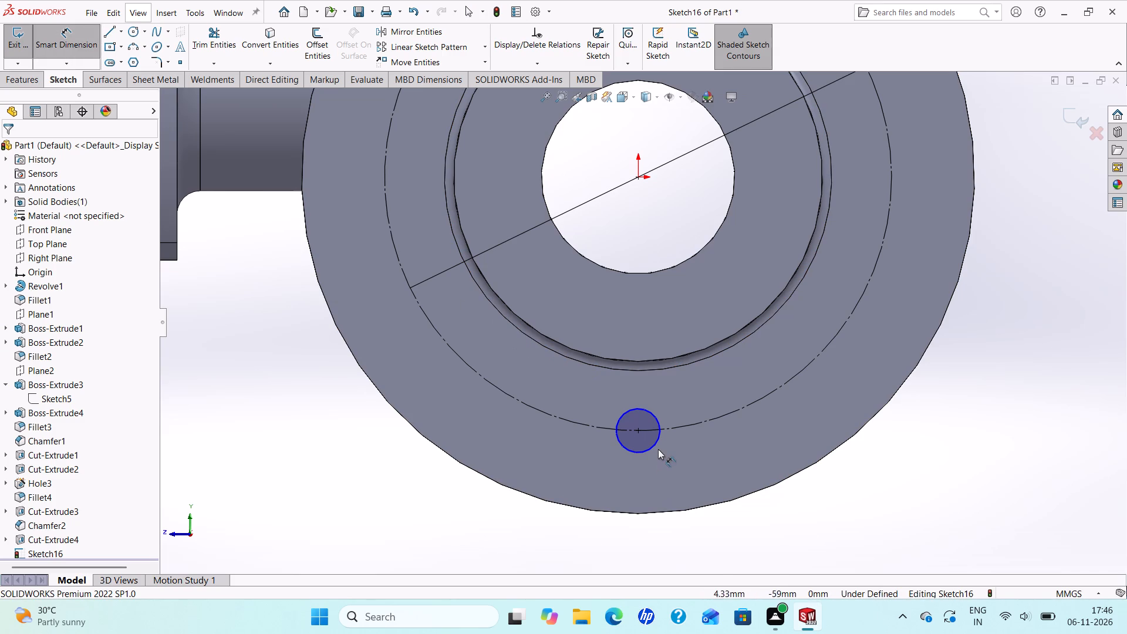
pyautogui.click(657, 443)
pyautogui.click(894, 528)
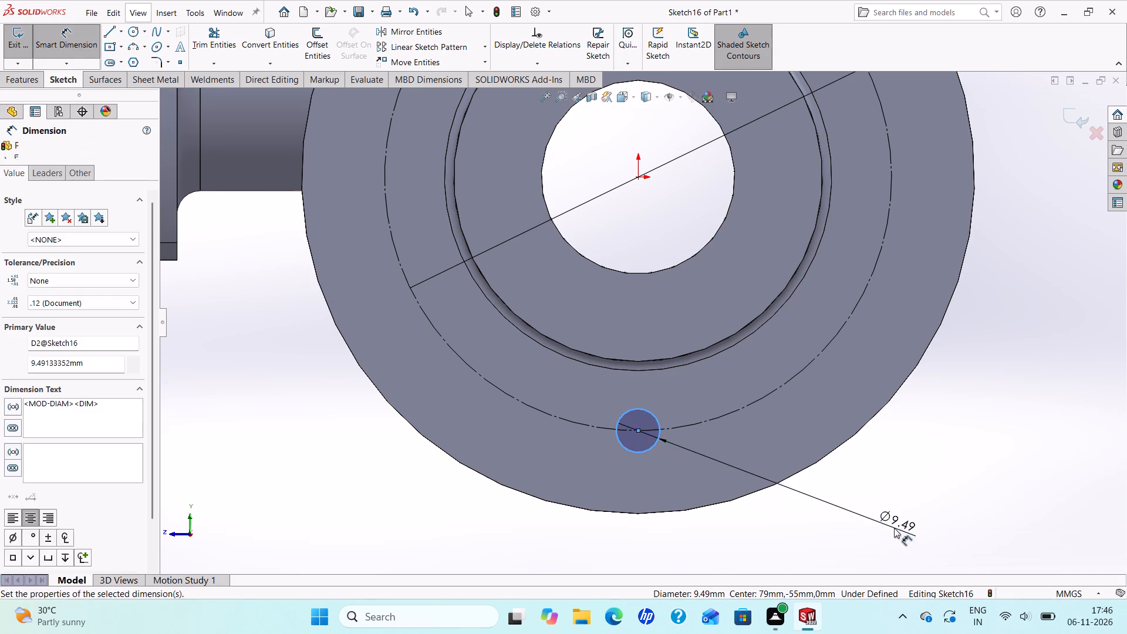
pyautogui.write('16')
pyautogui.press('Return')
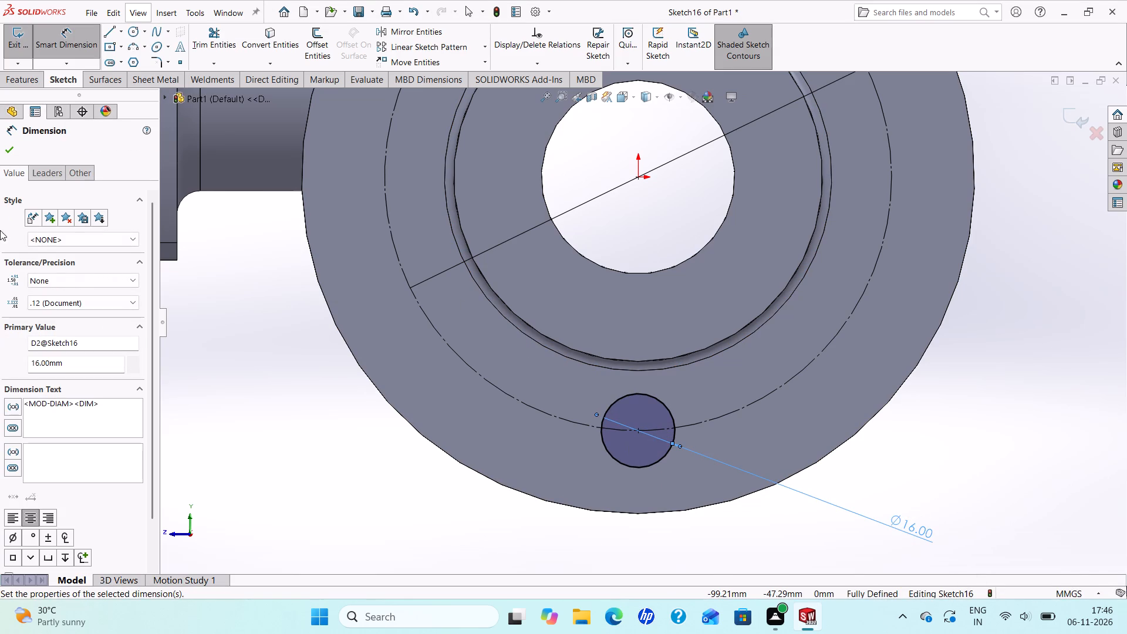
pyautogui.click(11, 149)
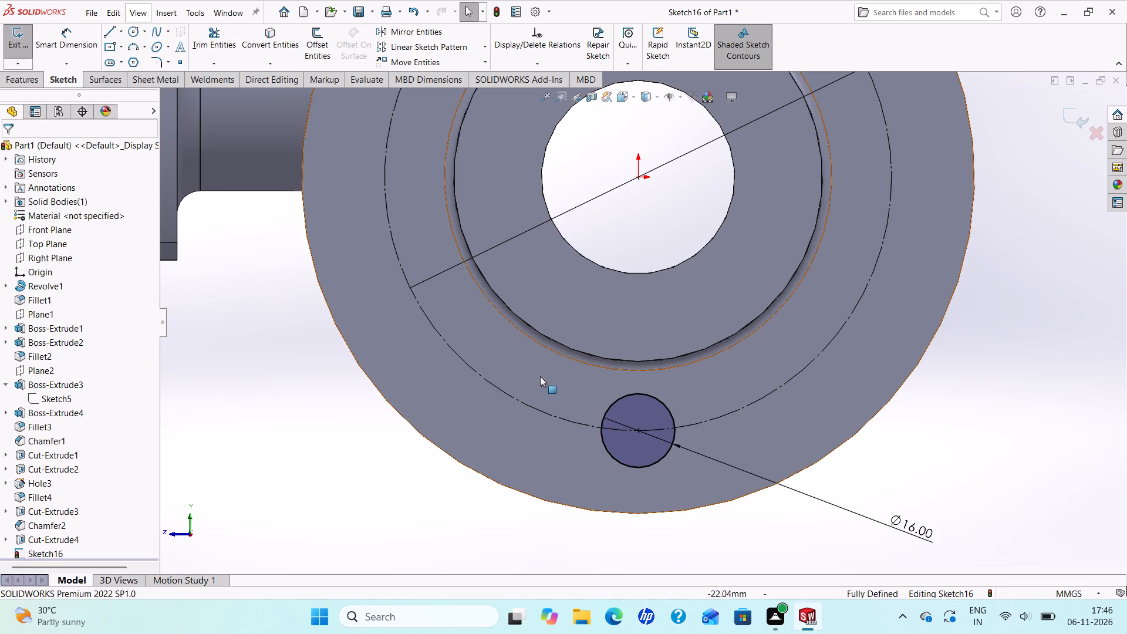
pyautogui.scroll(6, 537, 372)
pyautogui.scroll(-2, 667, 213)
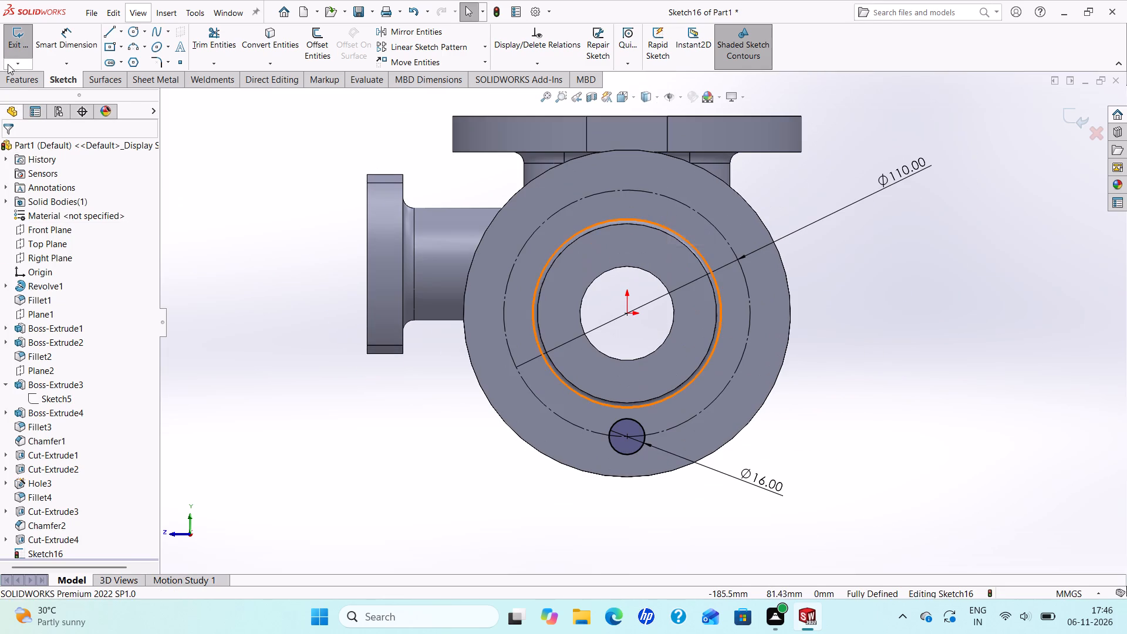
# Cut the 16 mm circle through the round end flange with an Extruded Cut set to Up To Next.
pyautogui.click(15, 77)
pyautogui.click(207, 49)
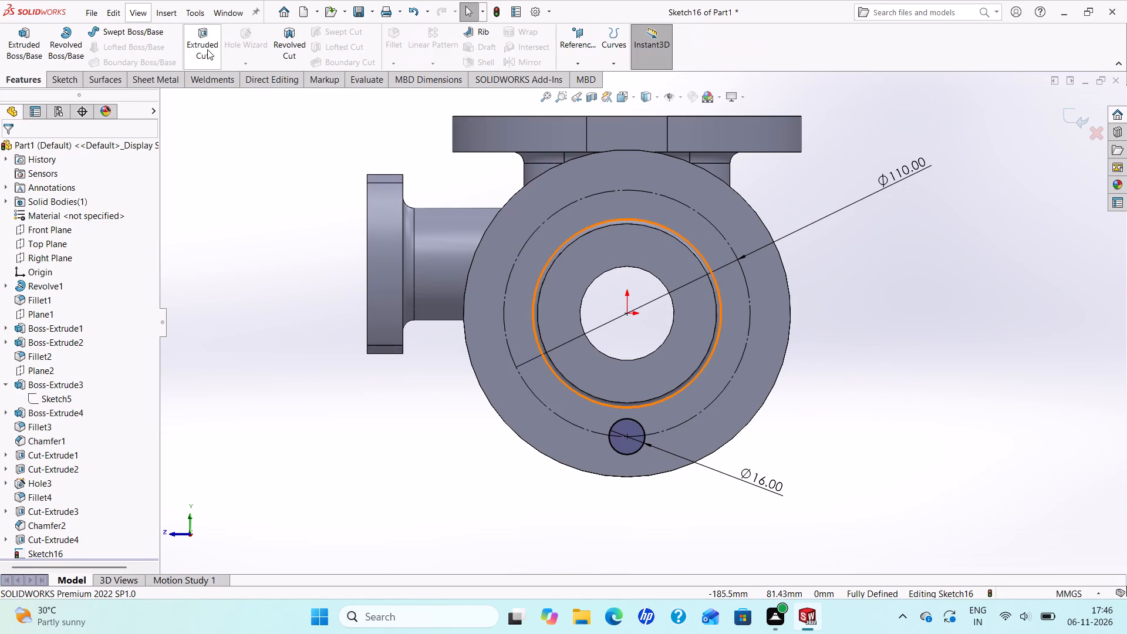
pyautogui.moveTo(512, 448); pyautogui.dragTo(448, 447, button='middle')
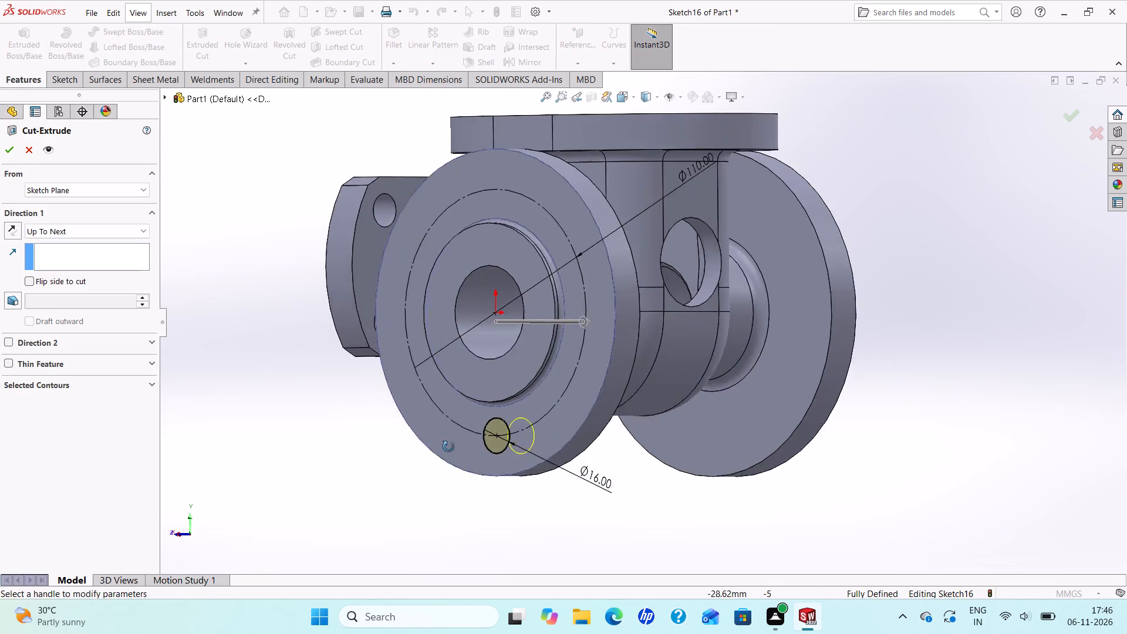
pyautogui.moveTo(448, 447); pyautogui.dragTo(384, 430, button='middle')
pyautogui.scroll(1, 384, 430)
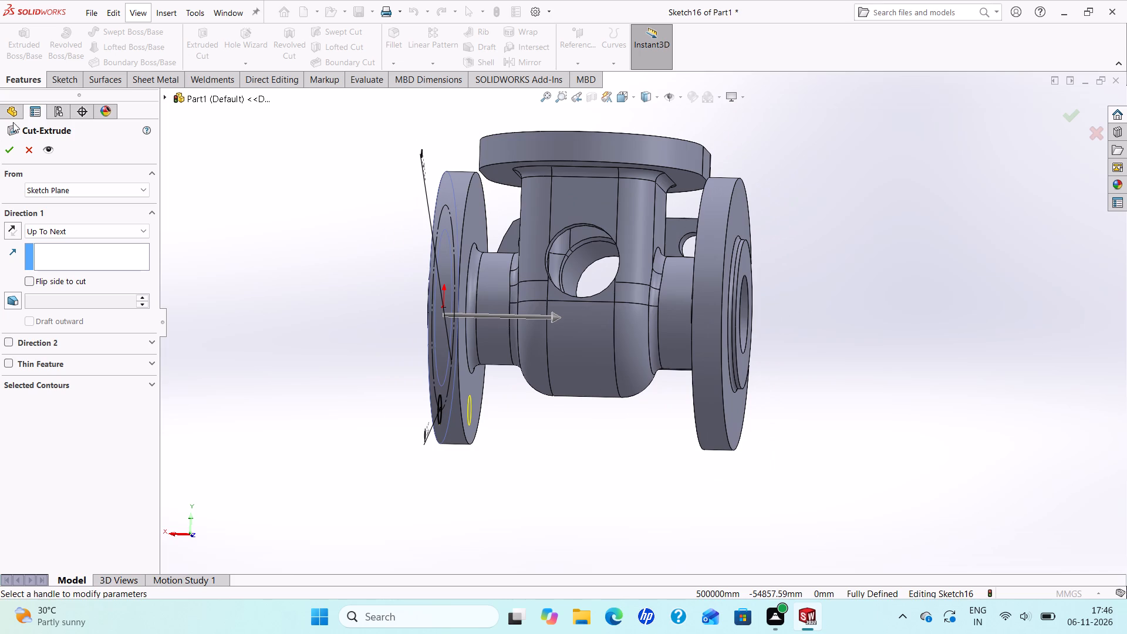
pyautogui.click(13, 150)
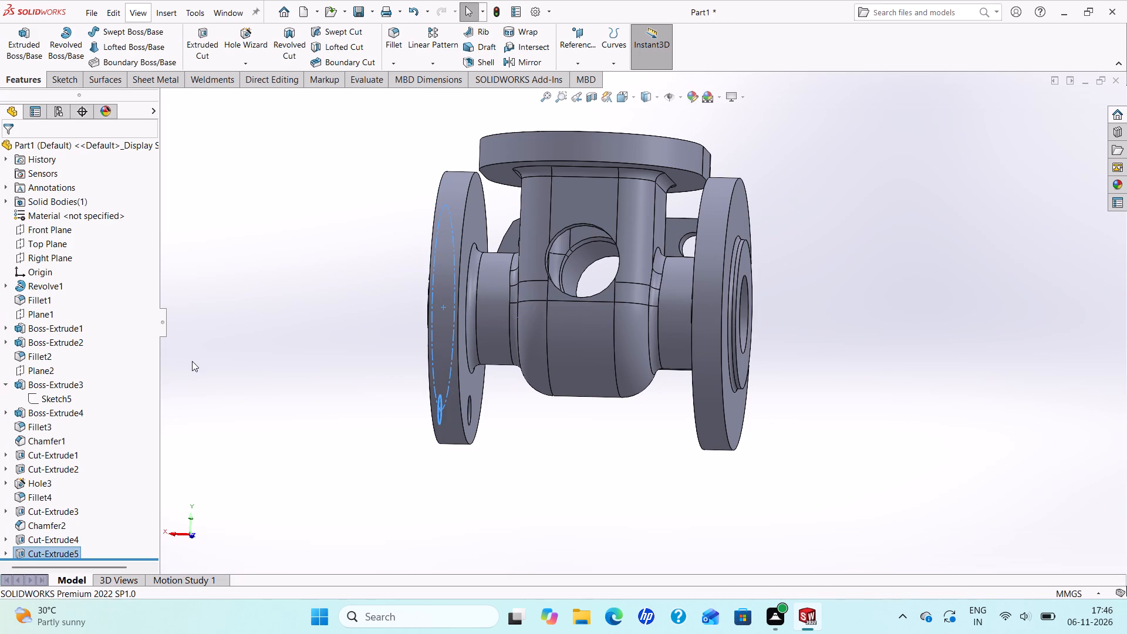
pyautogui.press('Escape')
# Circular-pattern the 16 mm flange hole around the central bore face with 6 equally spaced instances over 360 degrees.
pyautogui.moveTo(204, 367); pyautogui.dragTo(304, 420, button='middle')
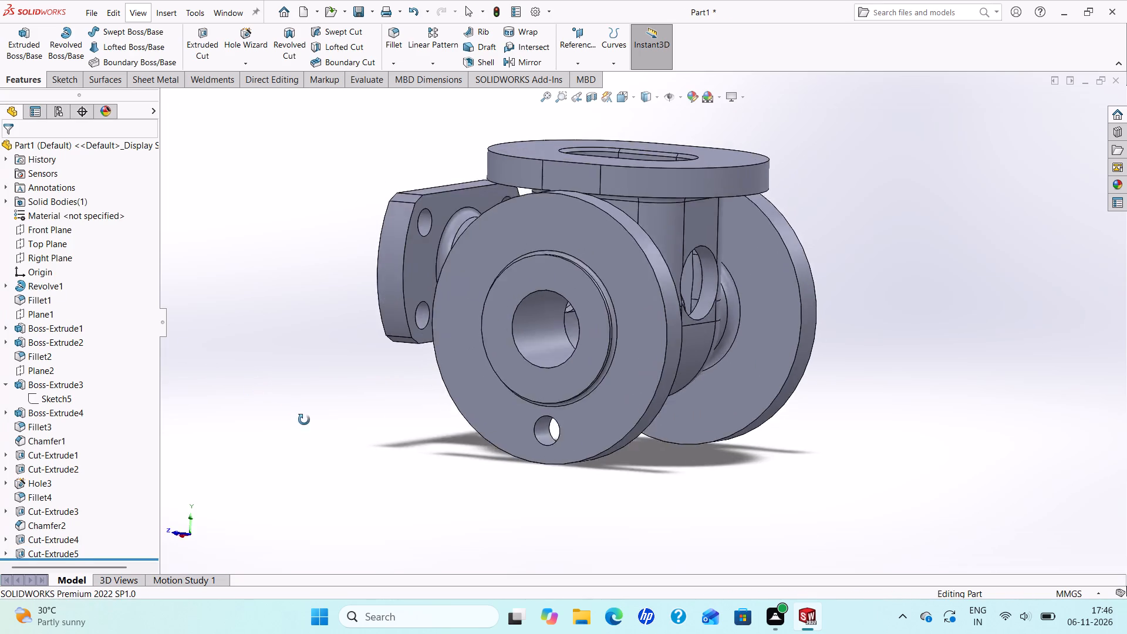
pyautogui.moveTo(304, 420); pyautogui.dragTo(310, 424, button='middle')
pyautogui.click(433, 70)
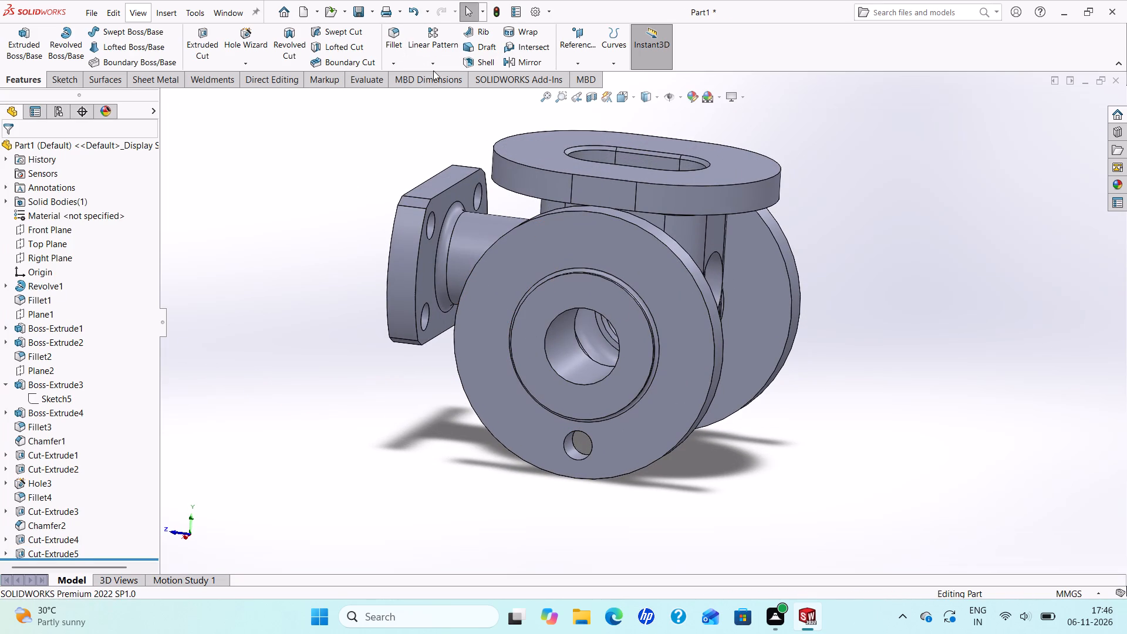
pyautogui.click(435, 65)
pyautogui.click(441, 90)
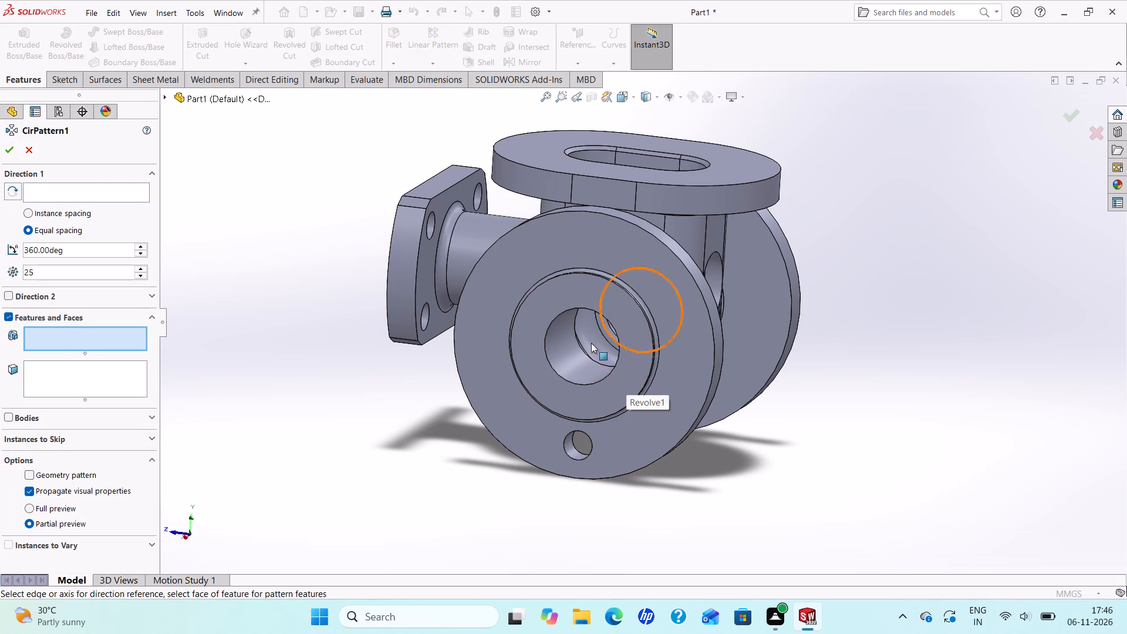
pyautogui.moveTo(579, 364); pyautogui.dragTo(596, 369, button='middle')
pyautogui.click(599, 372)
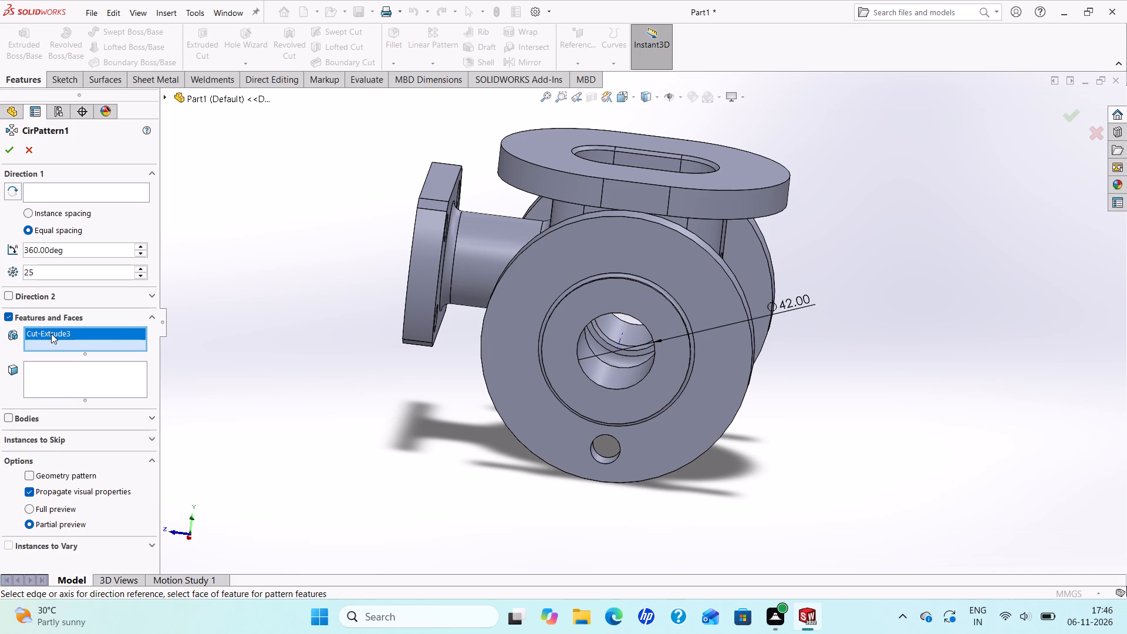
pyautogui.rightClick(73, 336)
pyautogui.click(93, 361)
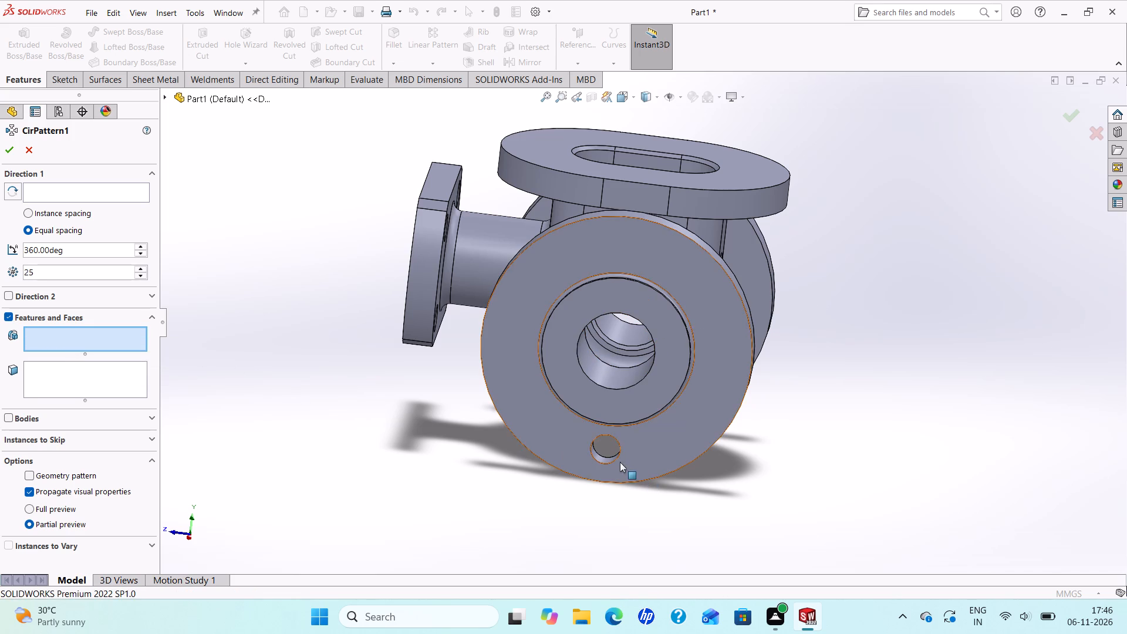
pyautogui.click(603, 461)
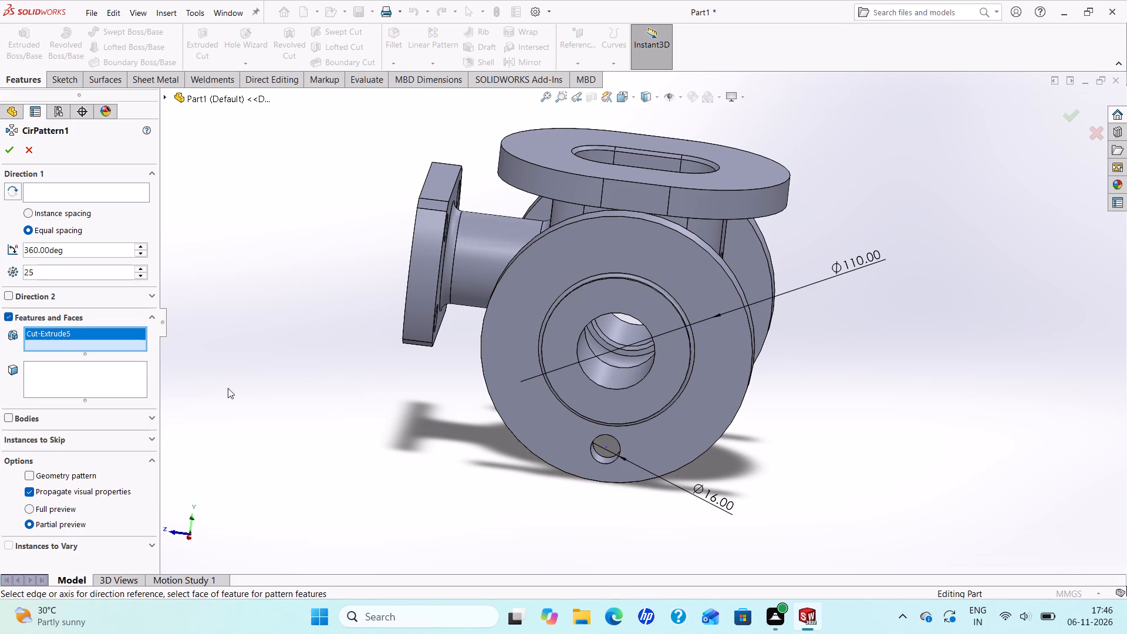
pyautogui.click(72, 189)
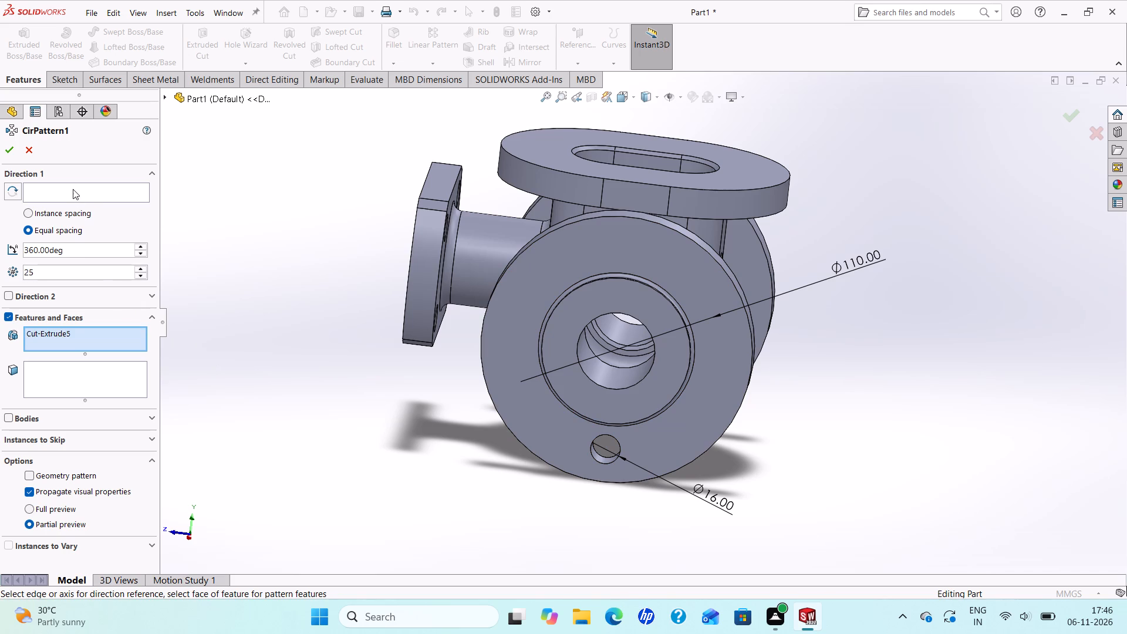
pyautogui.click(622, 375)
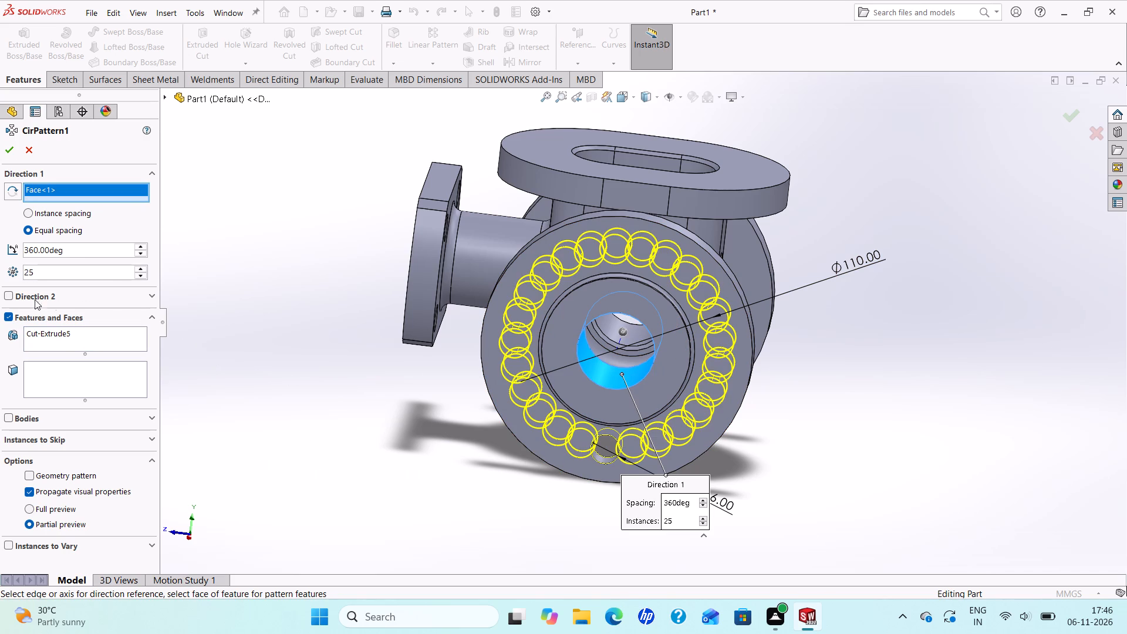
pyautogui.moveTo(36, 272); pyautogui.dragTo(0, 267)
pyautogui.press('6')
pyautogui.press('Return')
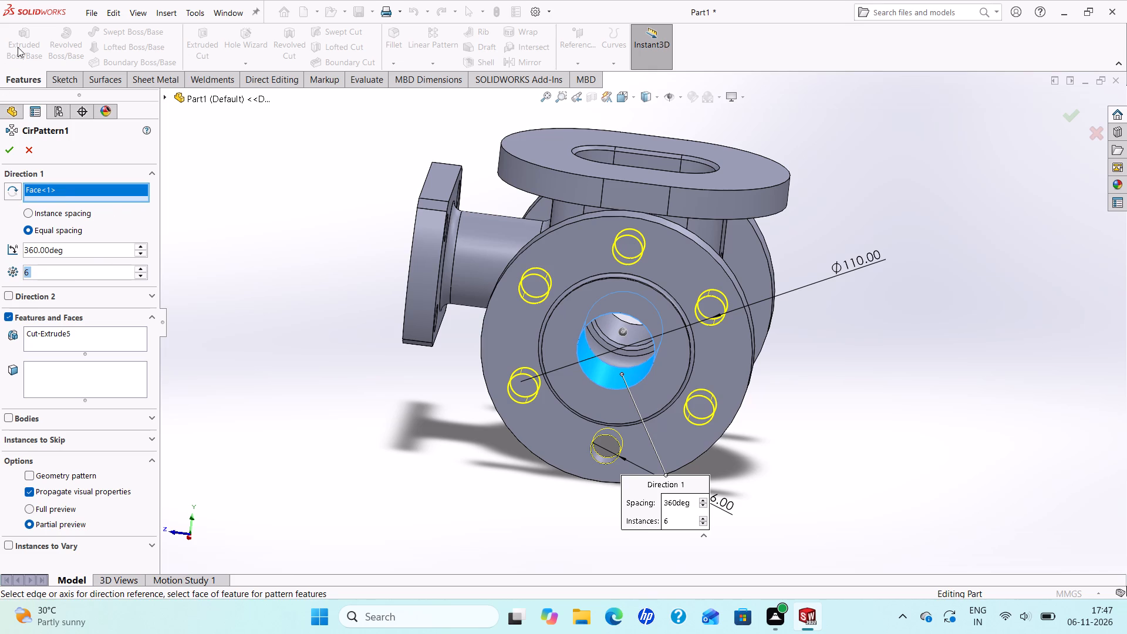
pyautogui.click(6, 149)
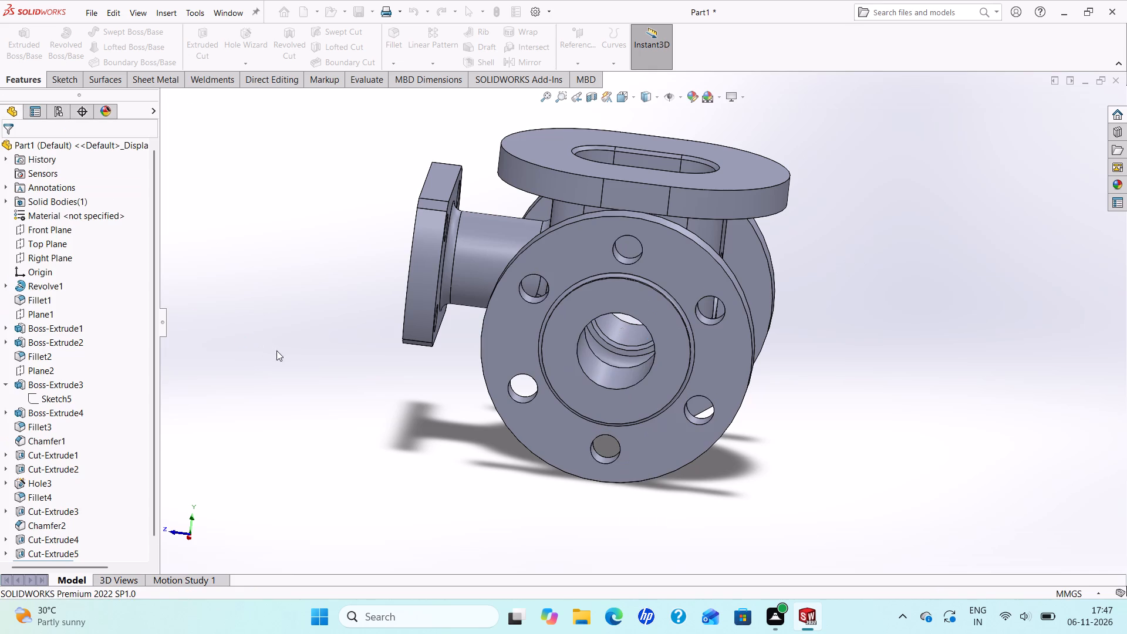
# Mirror the 16 mm hole cut and its circular pattern about the Right Plane onto the opposite round end flange.
pyautogui.scroll(1, 417, 387)
pyautogui.moveTo(421, 389); pyautogui.dragTo(373, 340, button='middle')
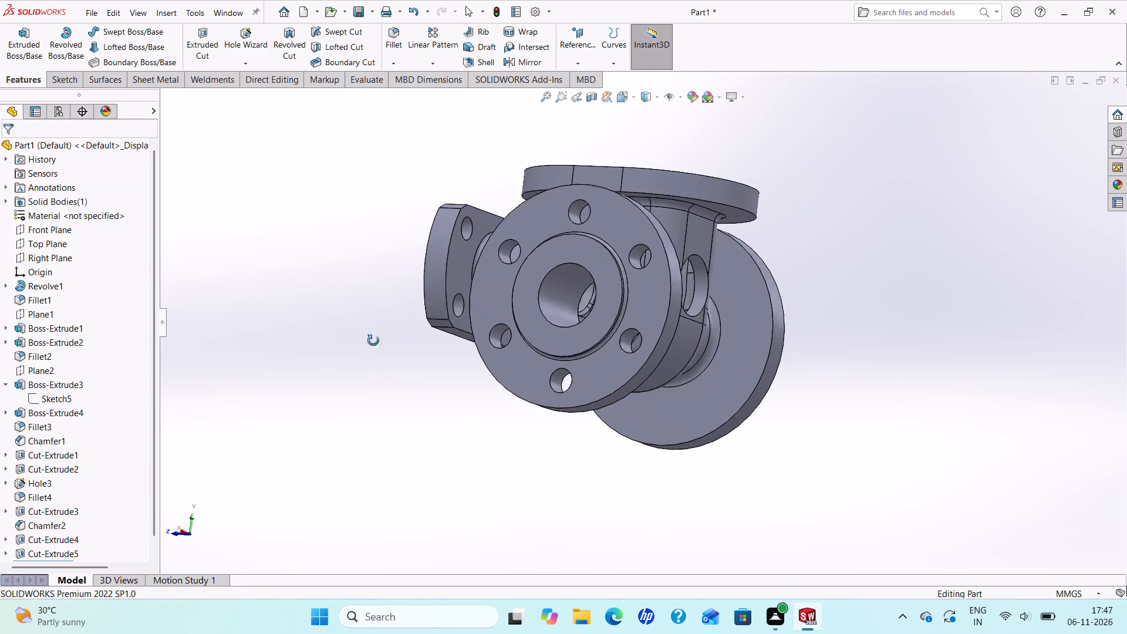
pyautogui.moveTo(373, 340); pyautogui.dragTo(338, 434, button='middle')
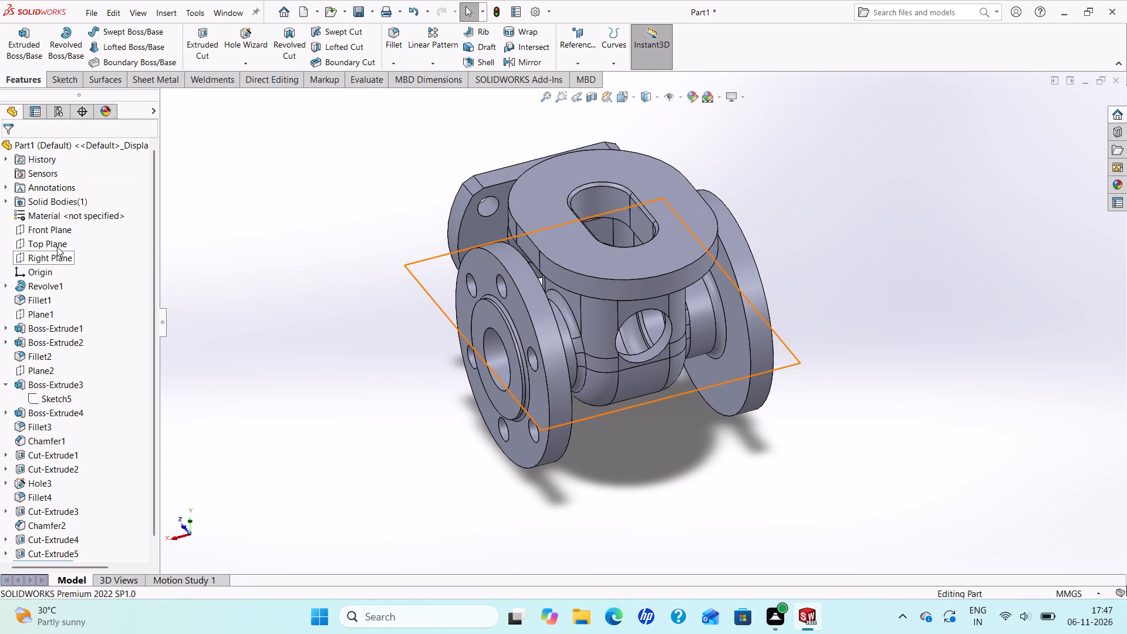
pyautogui.click(51, 256)
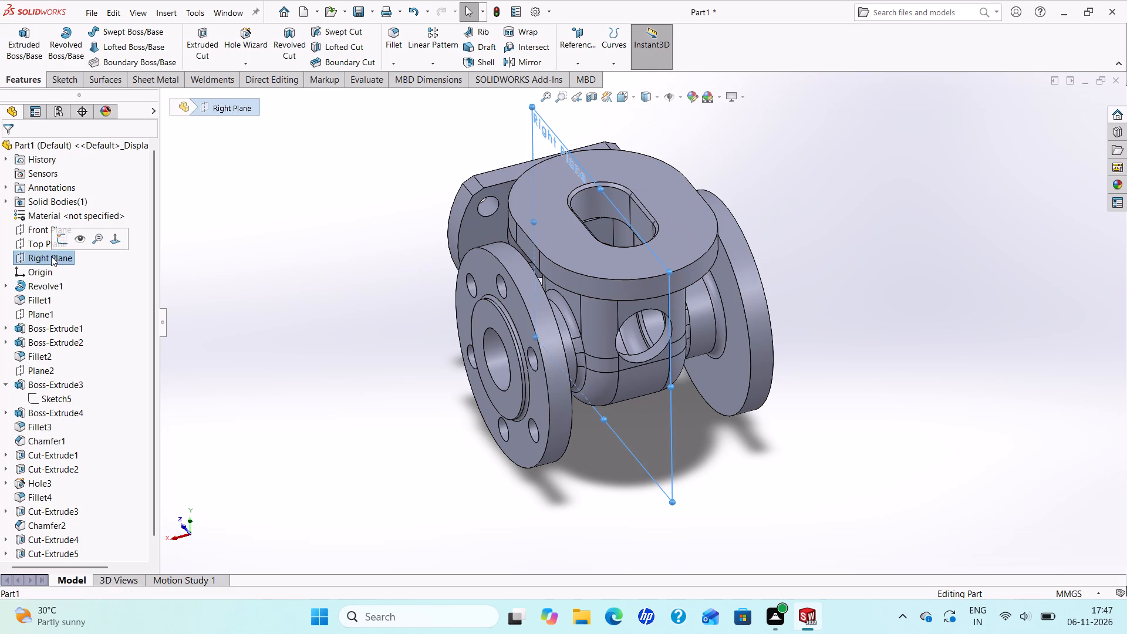
pyautogui.click(514, 60)
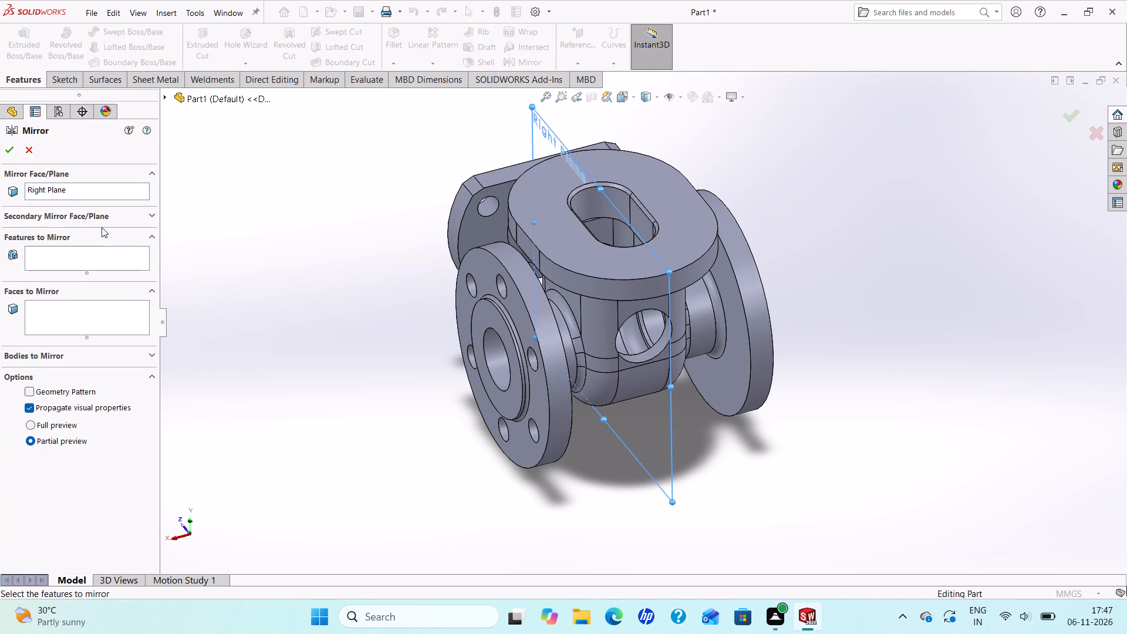
pyautogui.click(165, 94)
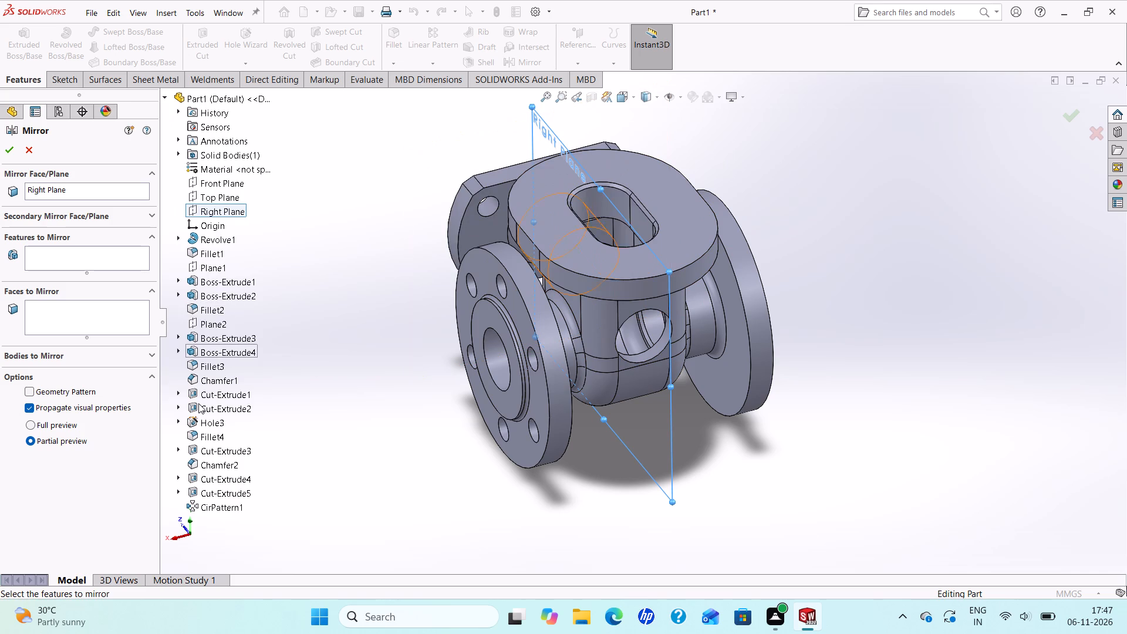
pyautogui.click(208, 504)
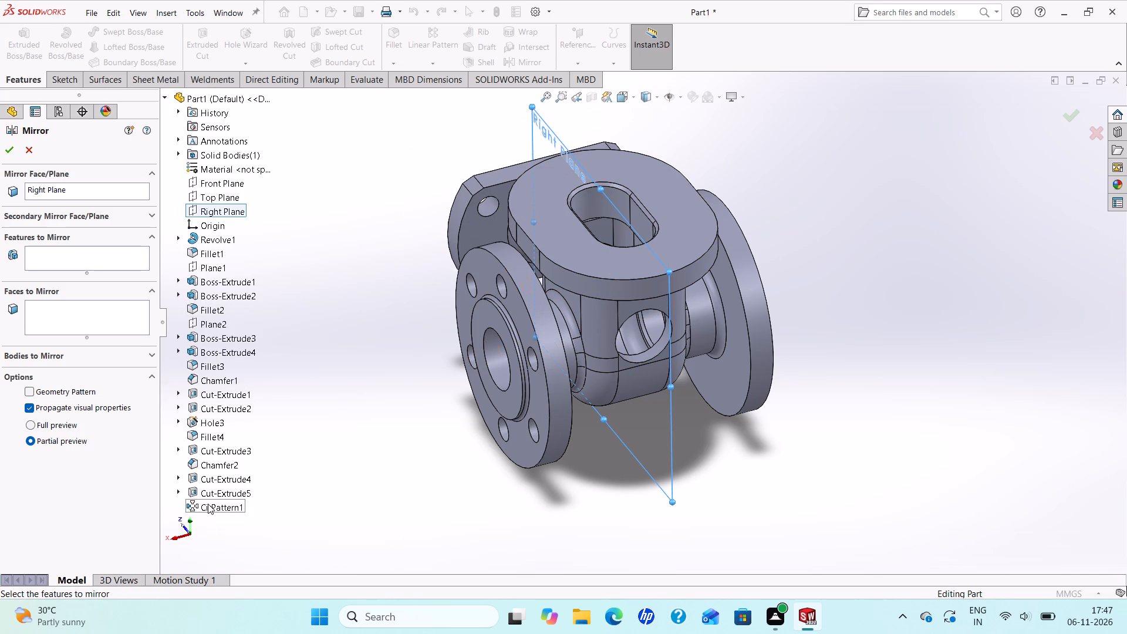
pyautogui.click(100, 253)
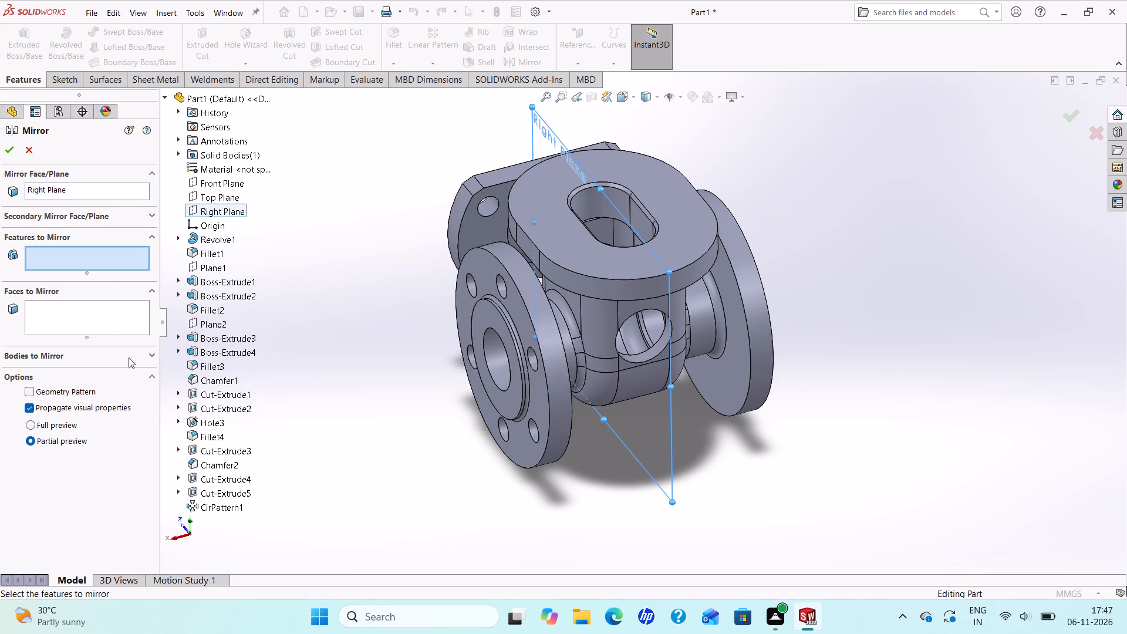
pyautogui.click(204, 494)
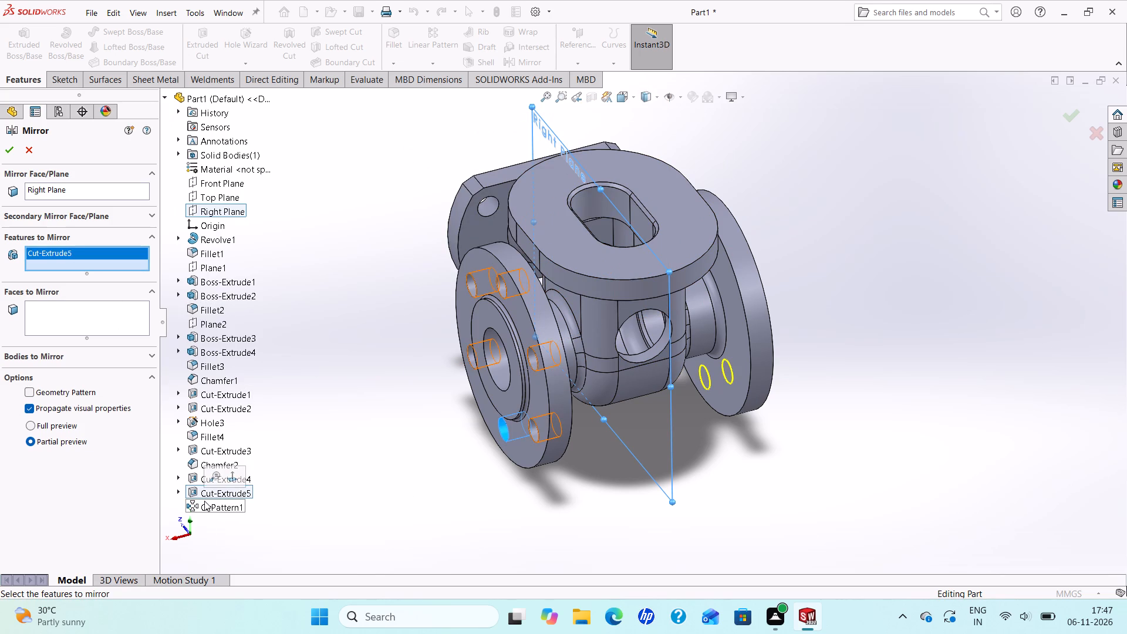
pyautogui.click(205, 504)
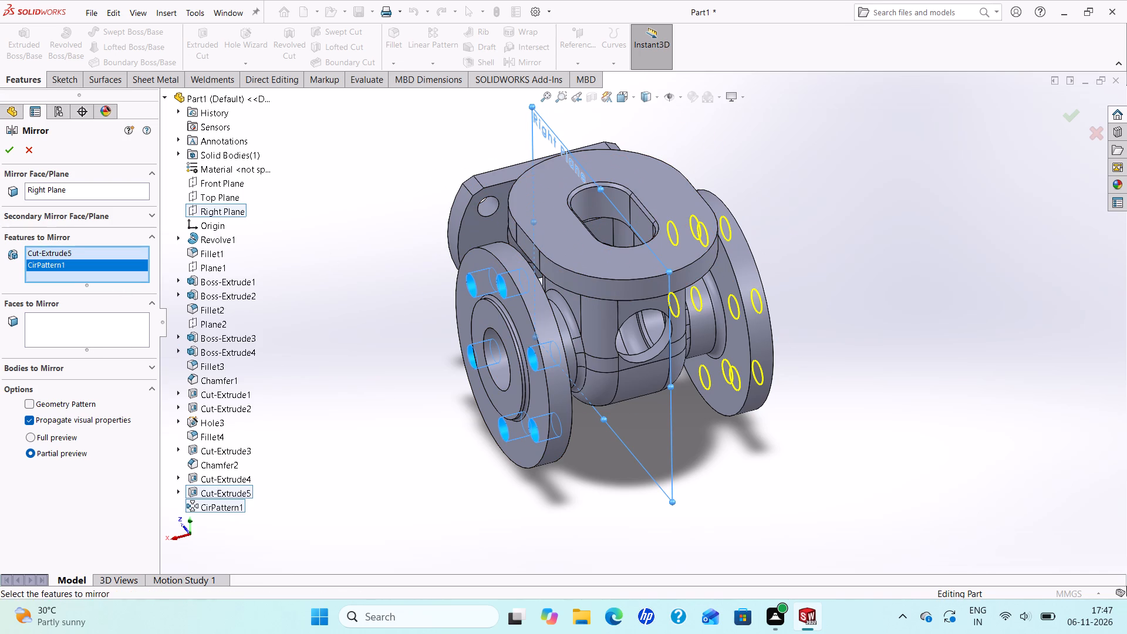
pyautogui.click(9, 150)
# Start a sketch on the oblong top flange face and draw a circle about 99 mm in diameter, centred on the slot's end arc nearest the side branch.
pyautogui.moveTo(586, 369); pyautogui.dragTo(518, 336, button='middle')
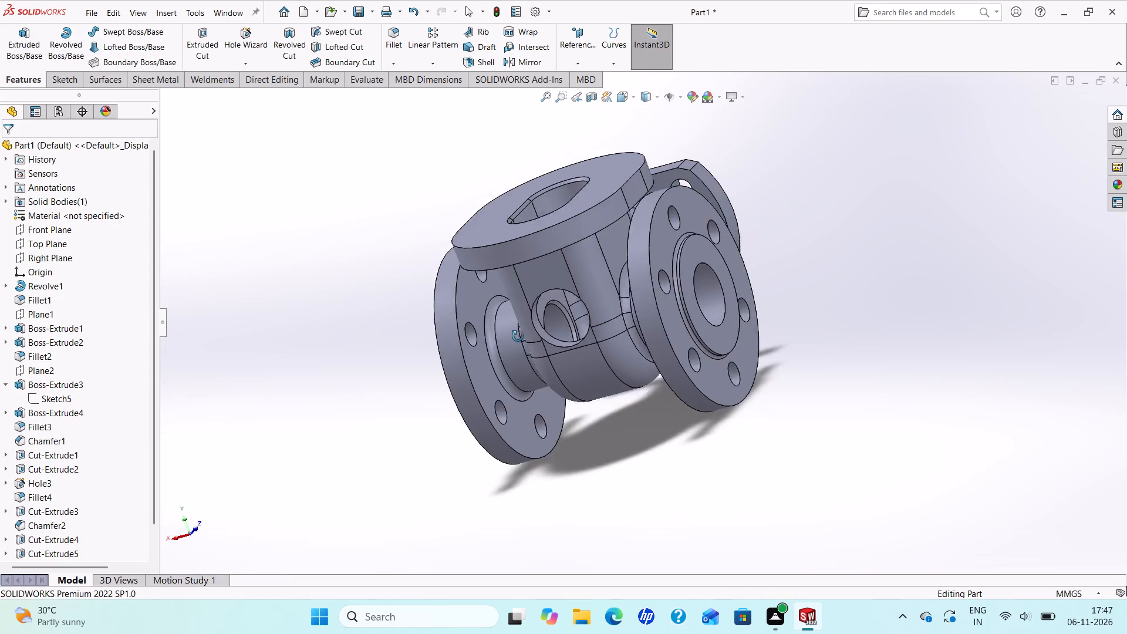
pyautogui.moveTo(518, 336); pyautogui.dragTo(443, 490, button='middle')
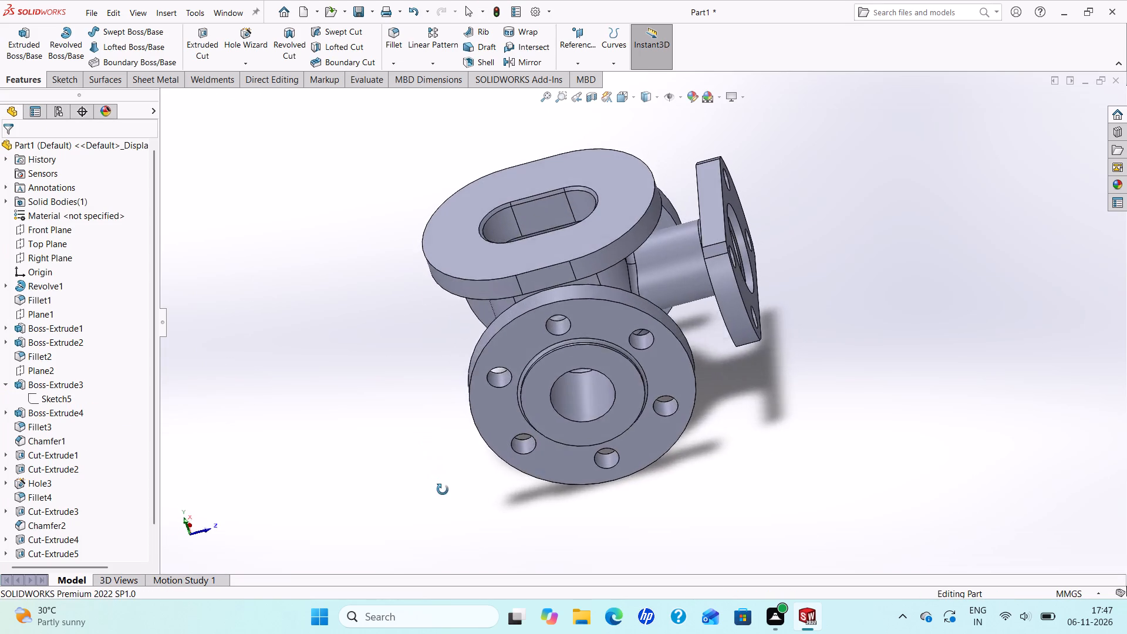
pyautogui.moveTo(443, 490); pyautogui.dragTo(514, 585, button='middle')
pyautogui.moveTo(654, 403); pyautogui.dragTo(636, 394, button='middle')
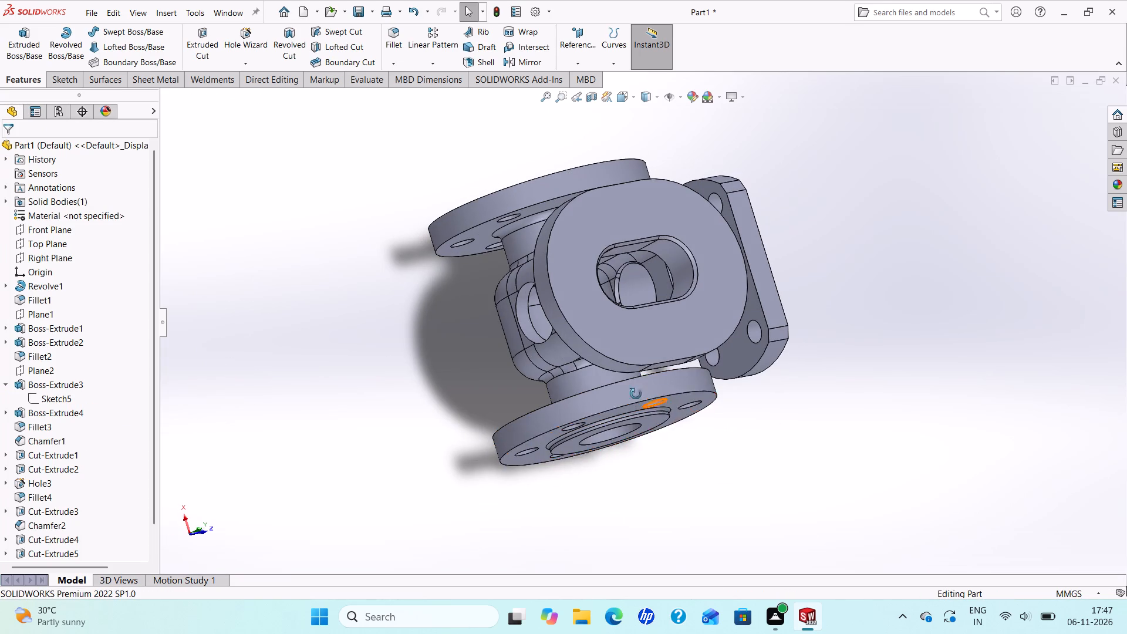
pyautogui.moveTo(636, 394); pyautogui.dragTo(584, 564, button='middle')
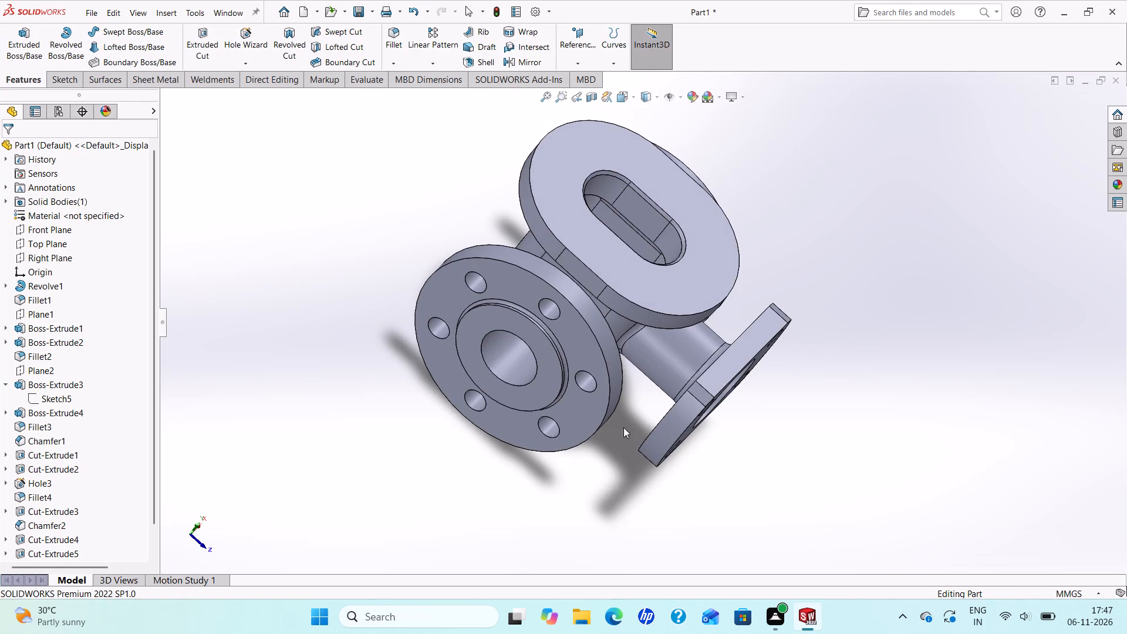
pyautogui.scroll(-2, 725, 284)
pyautogui.click(689, 274)
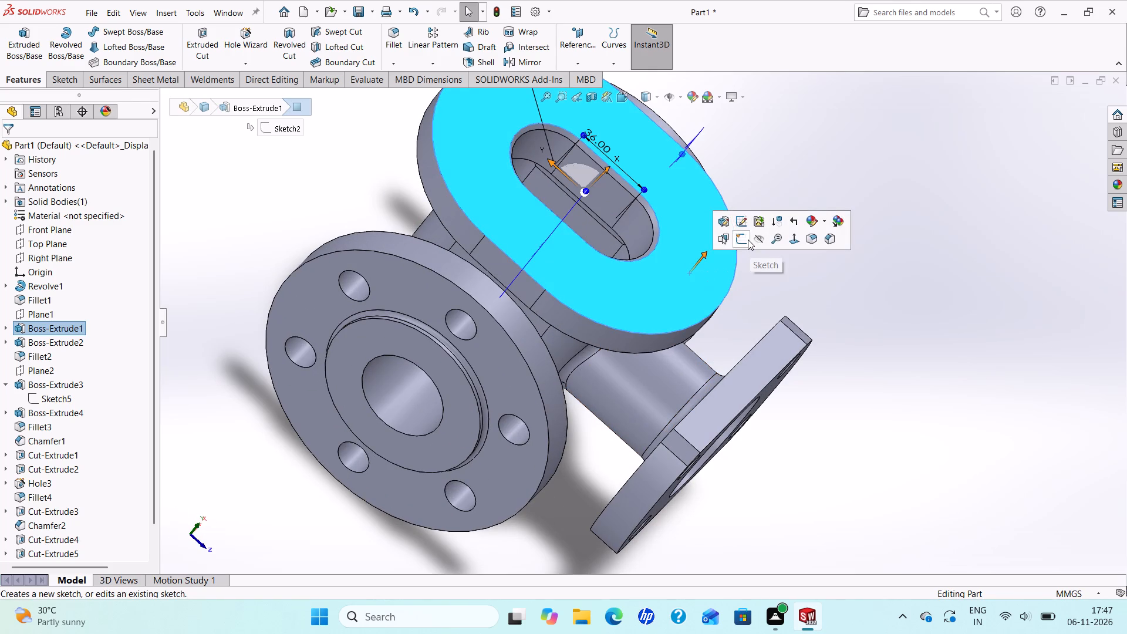
pyautogui.click(747, 240)
pyautogui.scroll(2, 738, 282)
pyautogui.scroll(-1, 748, 259)
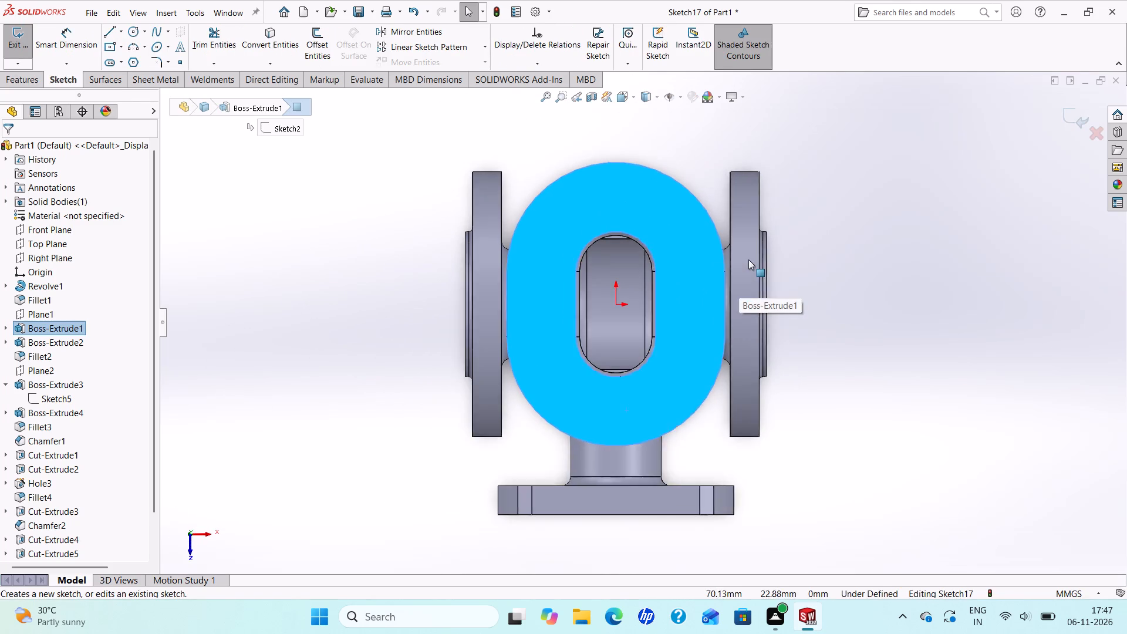
pyautogui.scroll(-1, 748, 259)
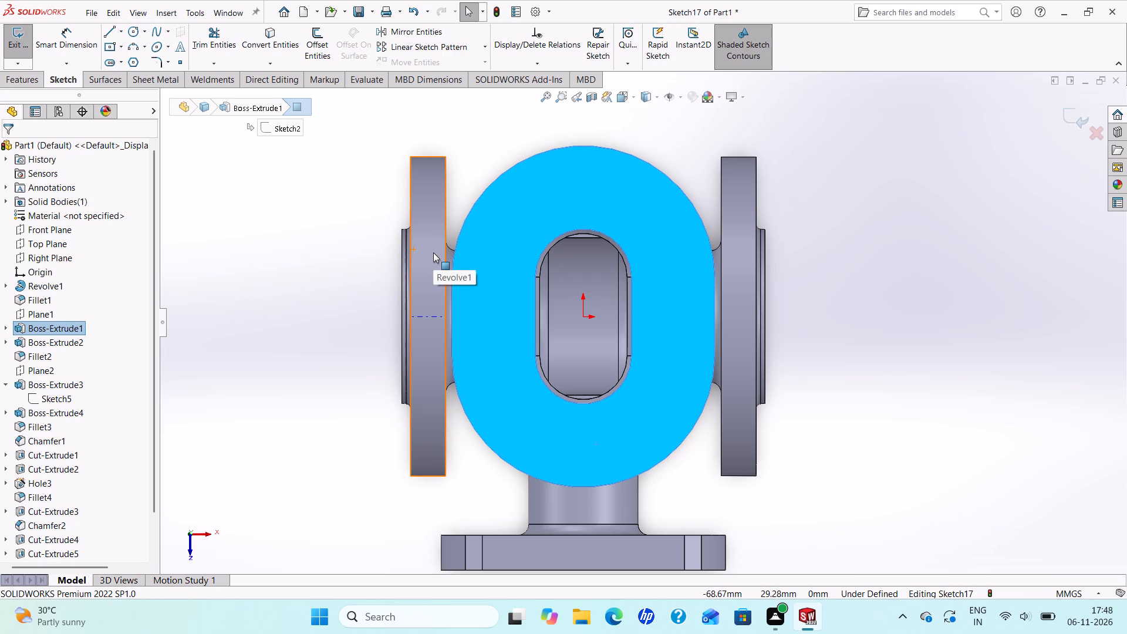
pyautogui.click(134, 33)
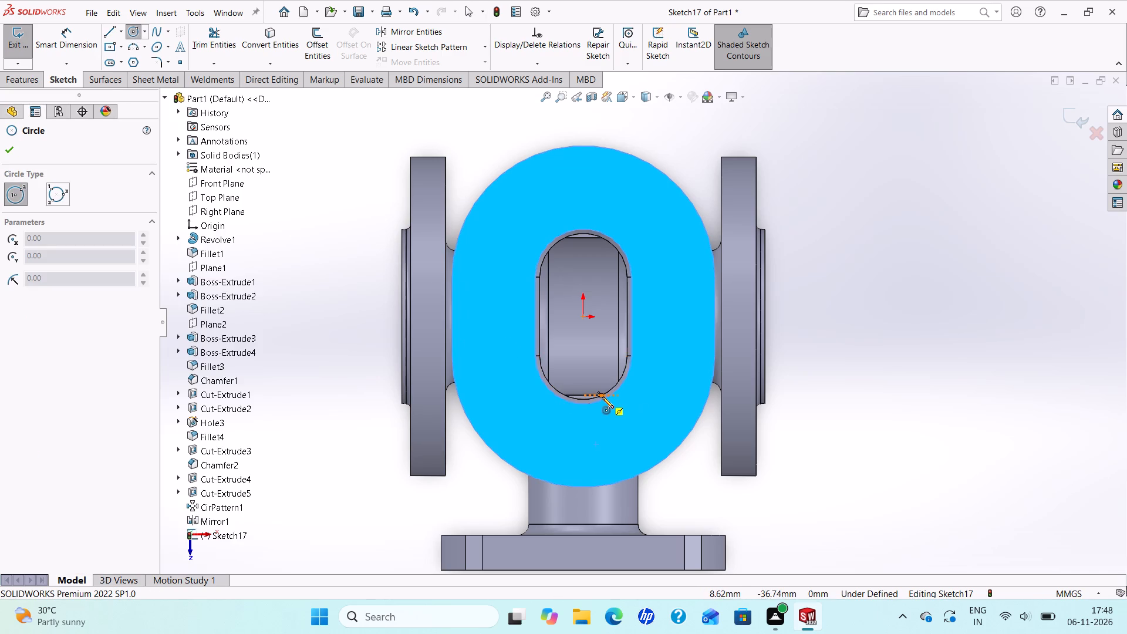
pyautogui.click(580, 354)
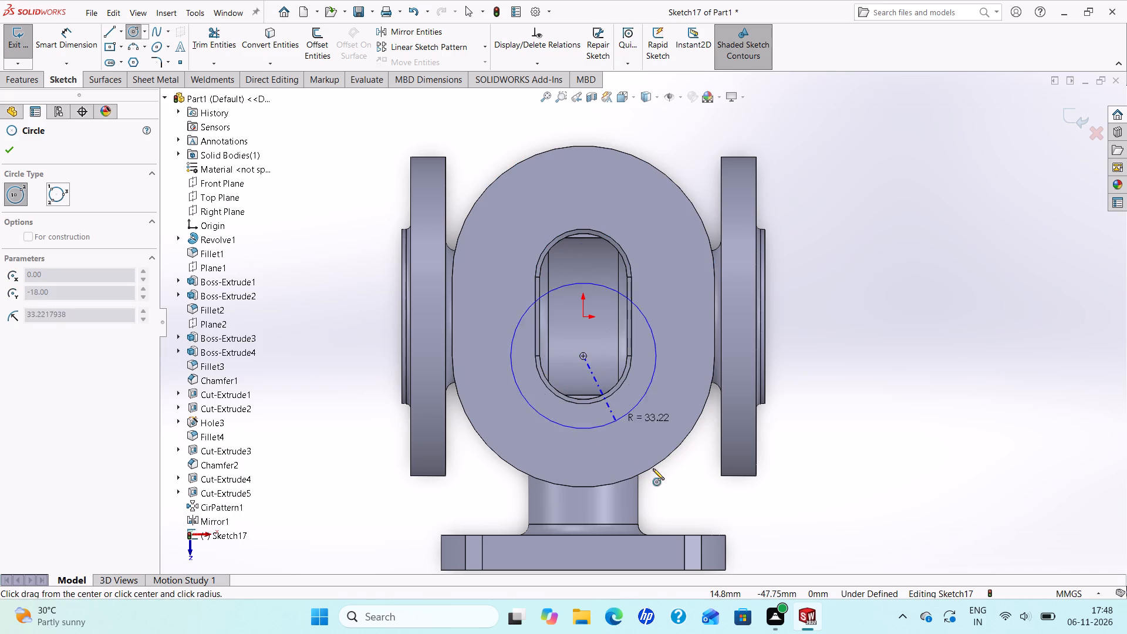
pyautogui.click(658, 434)
pyautogui.rightClick(658, 434)
pyautogui.click(680, 445)
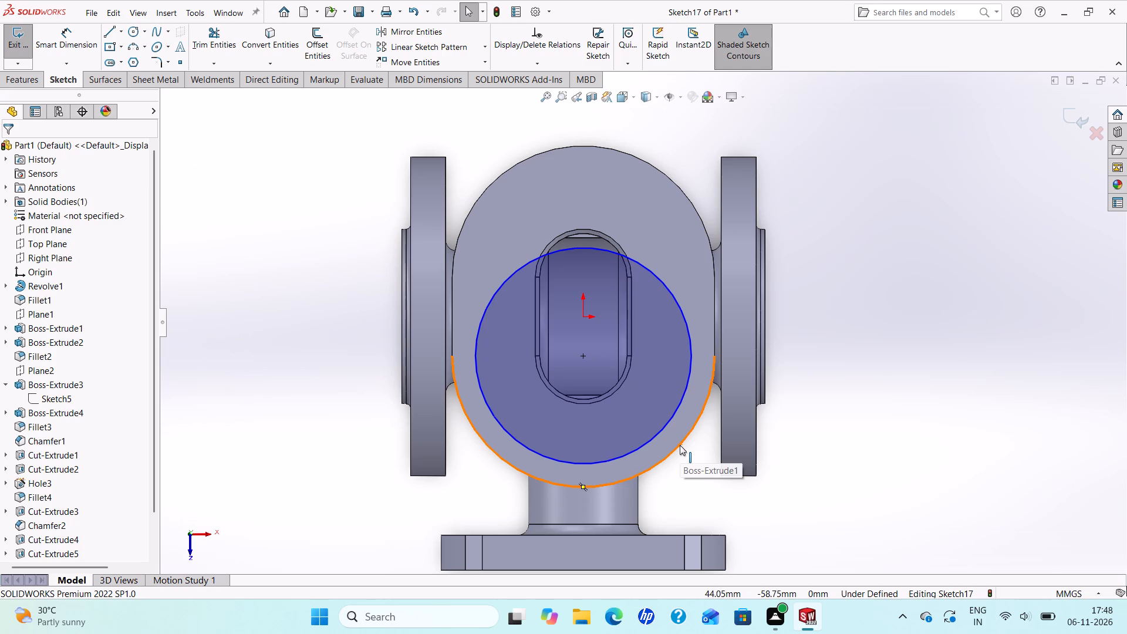
# Convert the circle on the oblong flange face to construction geometry and set its diameter to 94 mm.
pyautogui.click(482, 316)
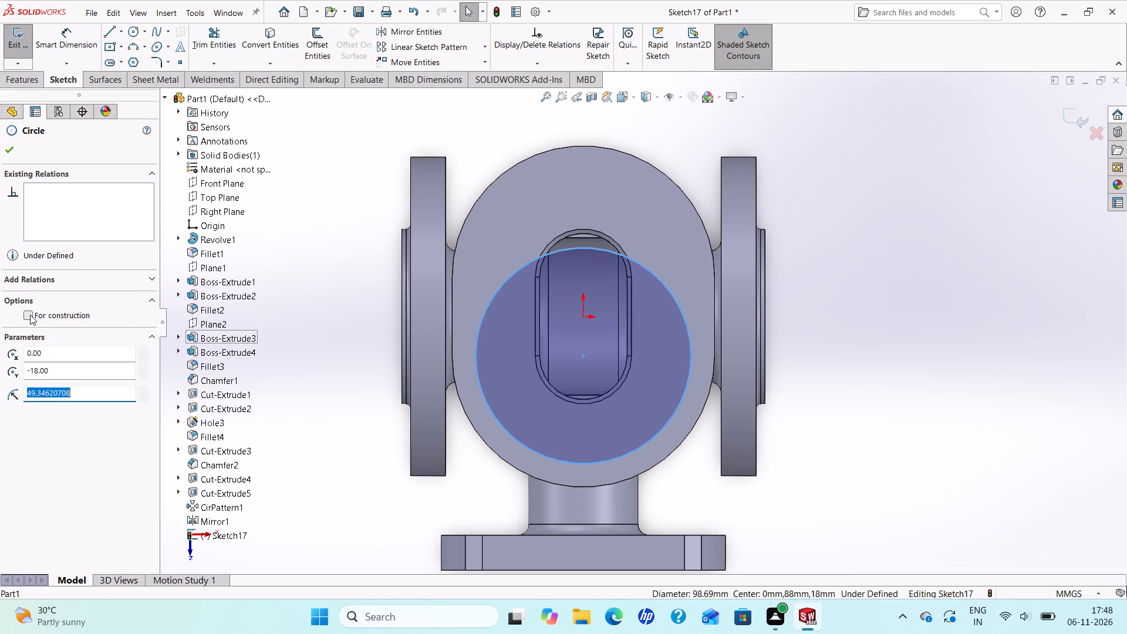
pyautogui.click(30, 315)
pyautogui.click(4, 154)
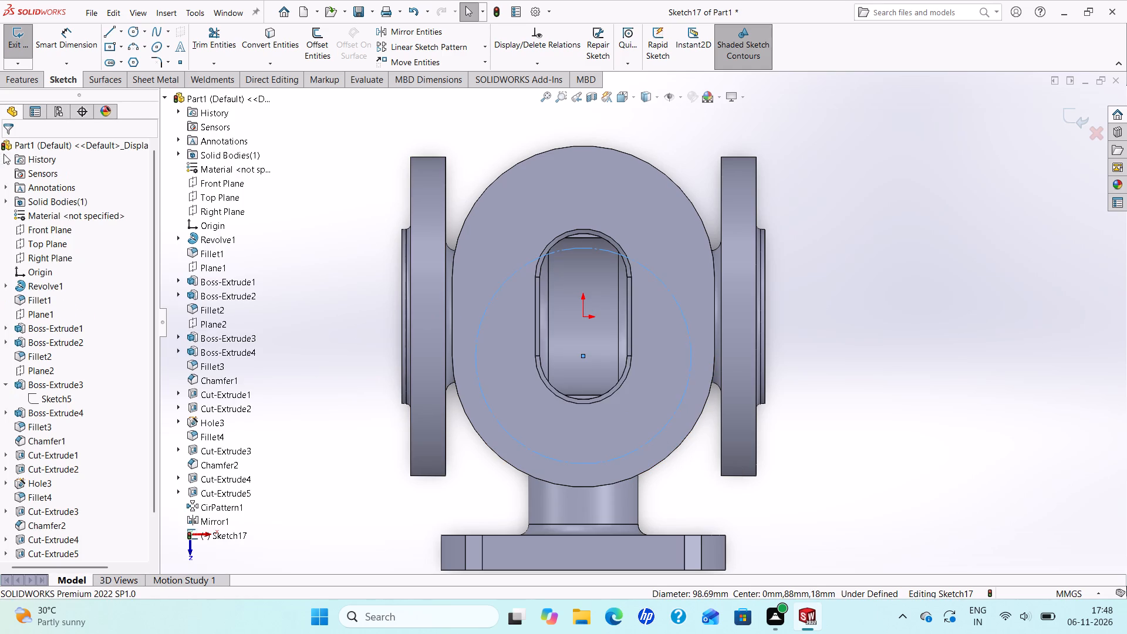
pyautogui.click(80, 41)
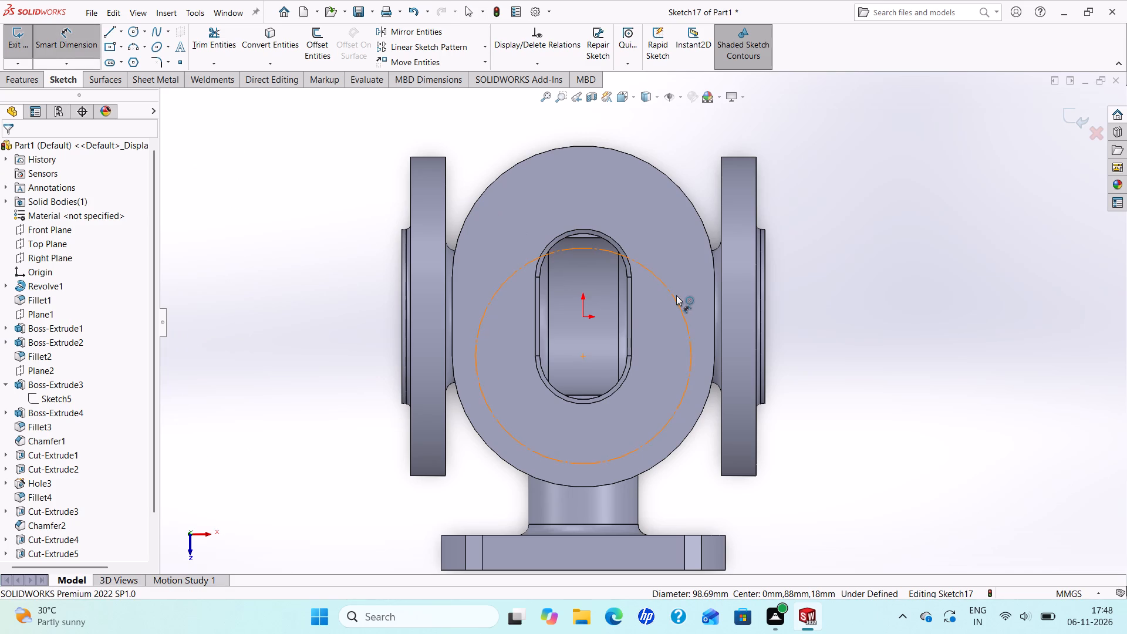
pyautogui.click(676, 295)
pyautogui.click(925, 227)
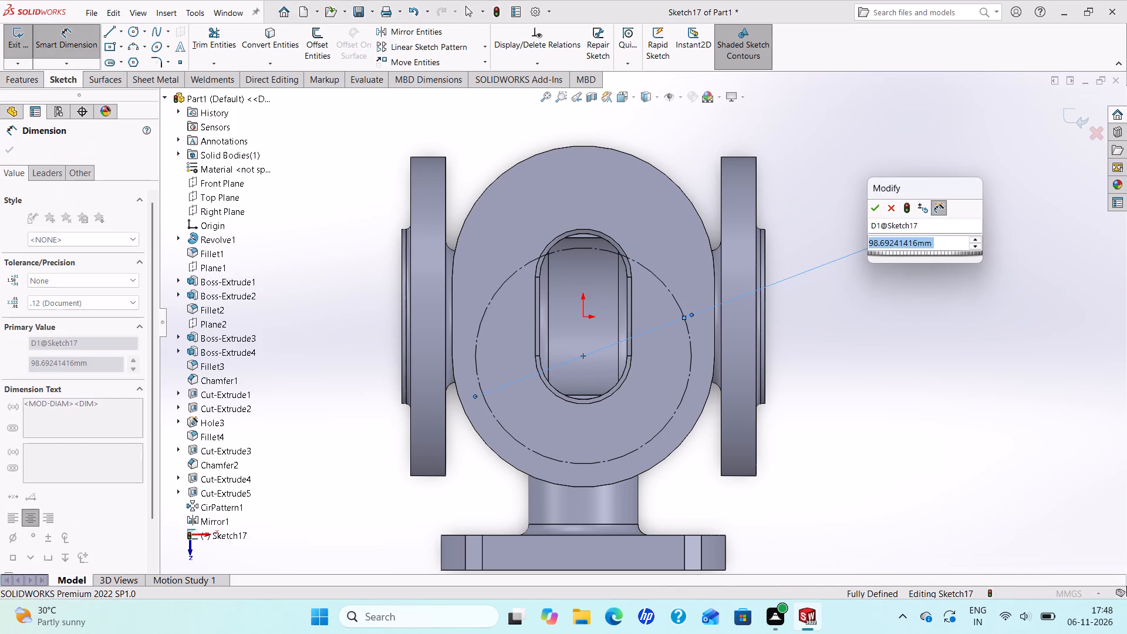
pyautogui.write('94')
pyautogui.press('Return')
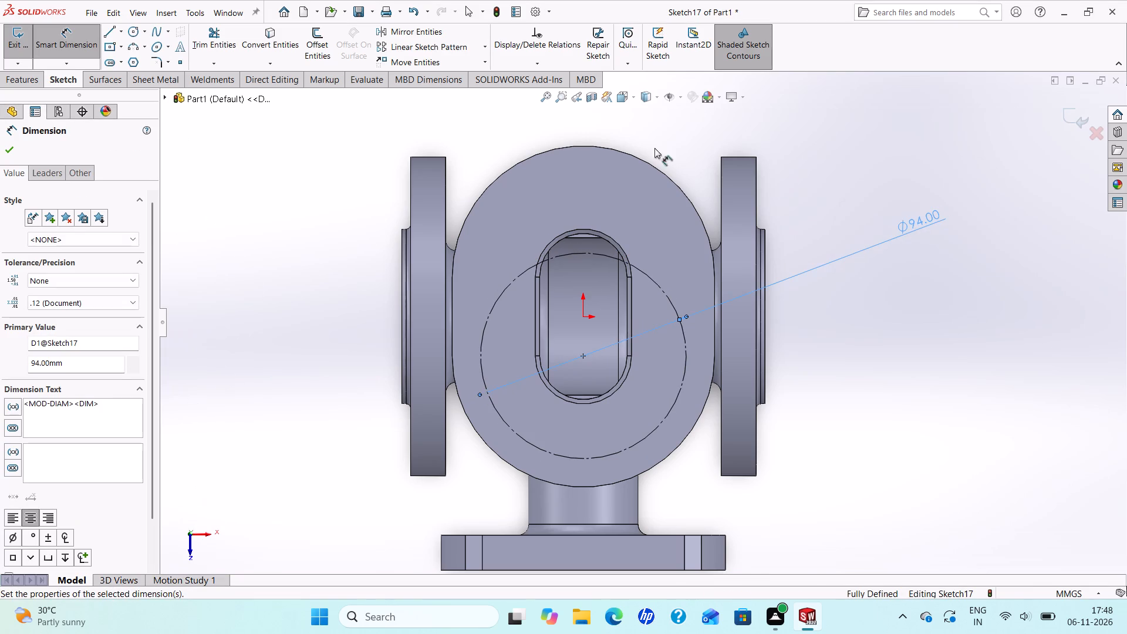
pyautogui.click(10, 155)
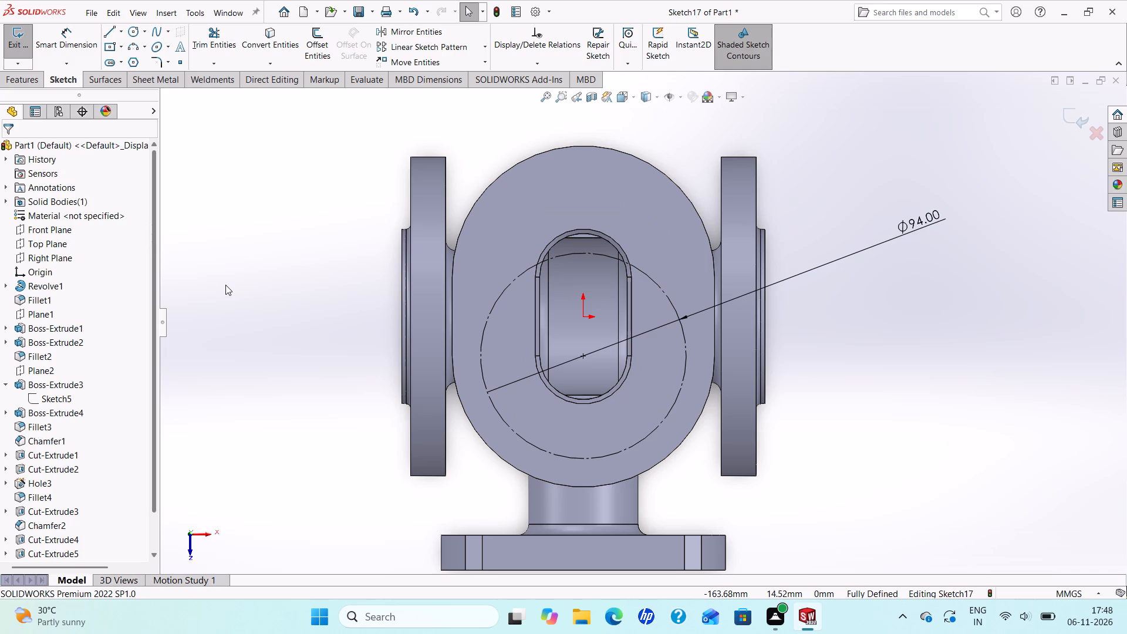
# Sketch a circle about 9 mm in diameter centred on the construction circle's quadrant point nearest the side branch.
pyautogui.click(127, 33)
pyautogui.scroll(-4, 591, 484)
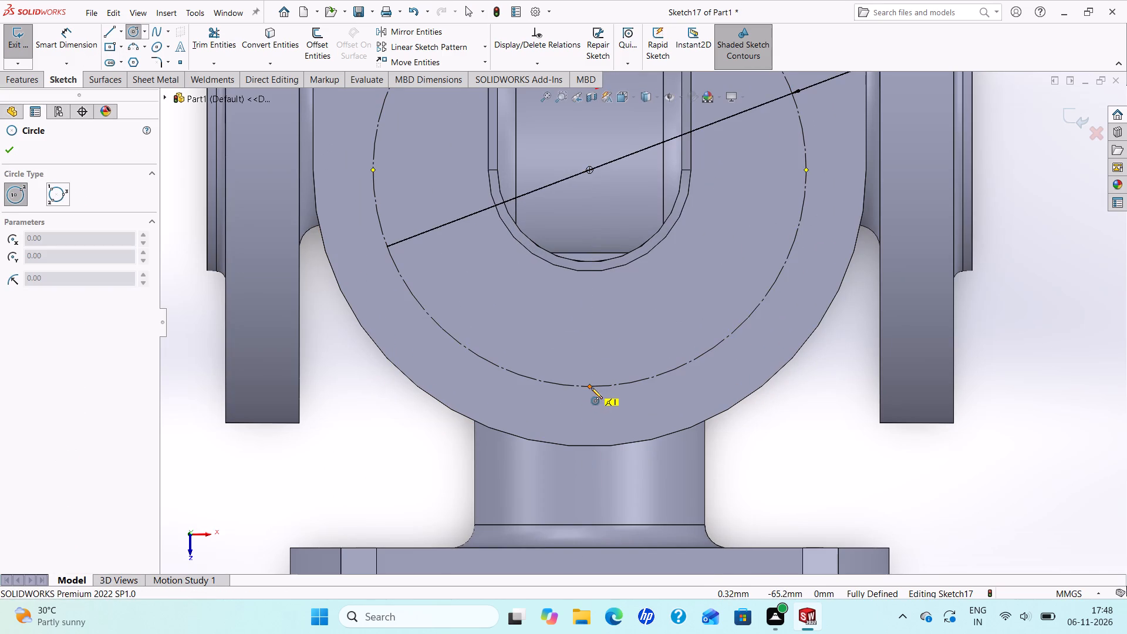
pyautogui.click(589, 387)
pyautogui.click(600, 404)
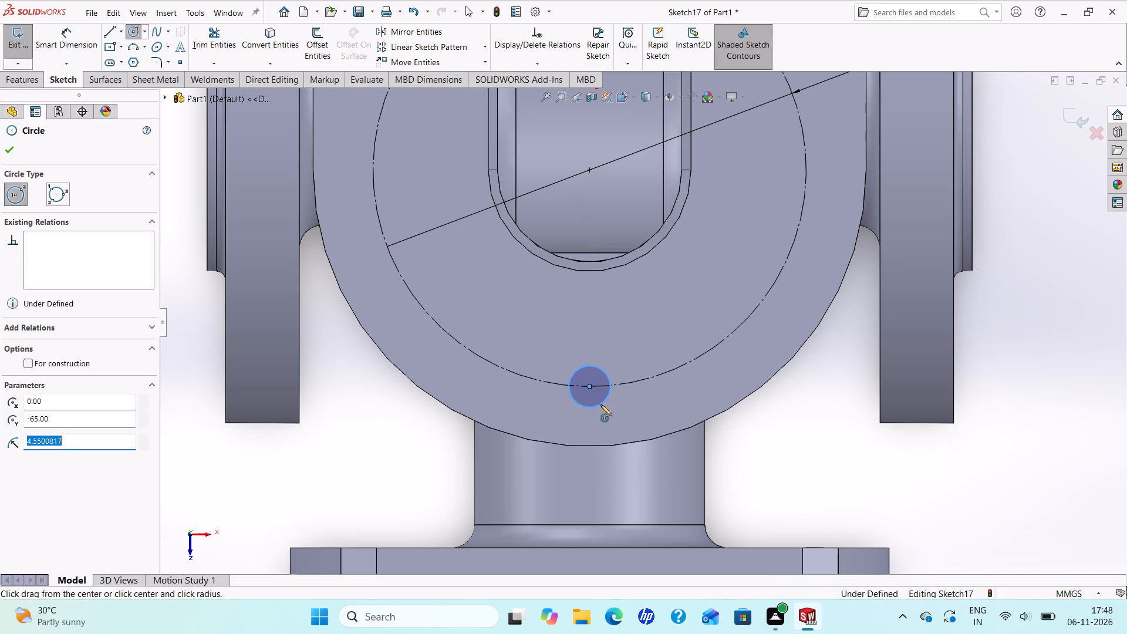
pyautogui.rightClick(600, 404)
pyautogui.click(633, 416)
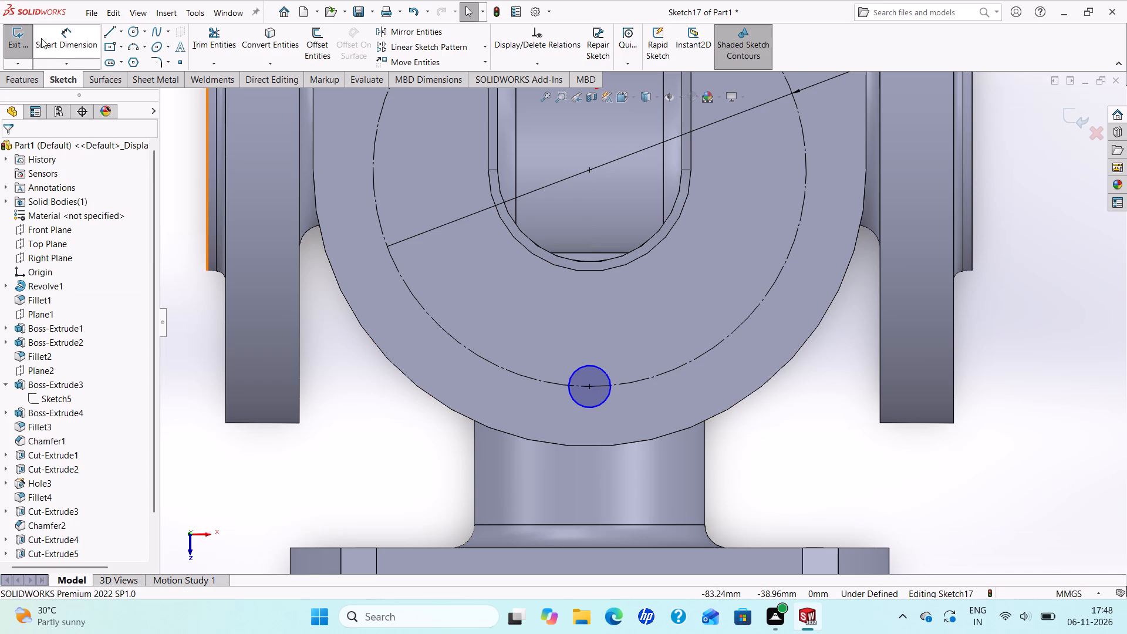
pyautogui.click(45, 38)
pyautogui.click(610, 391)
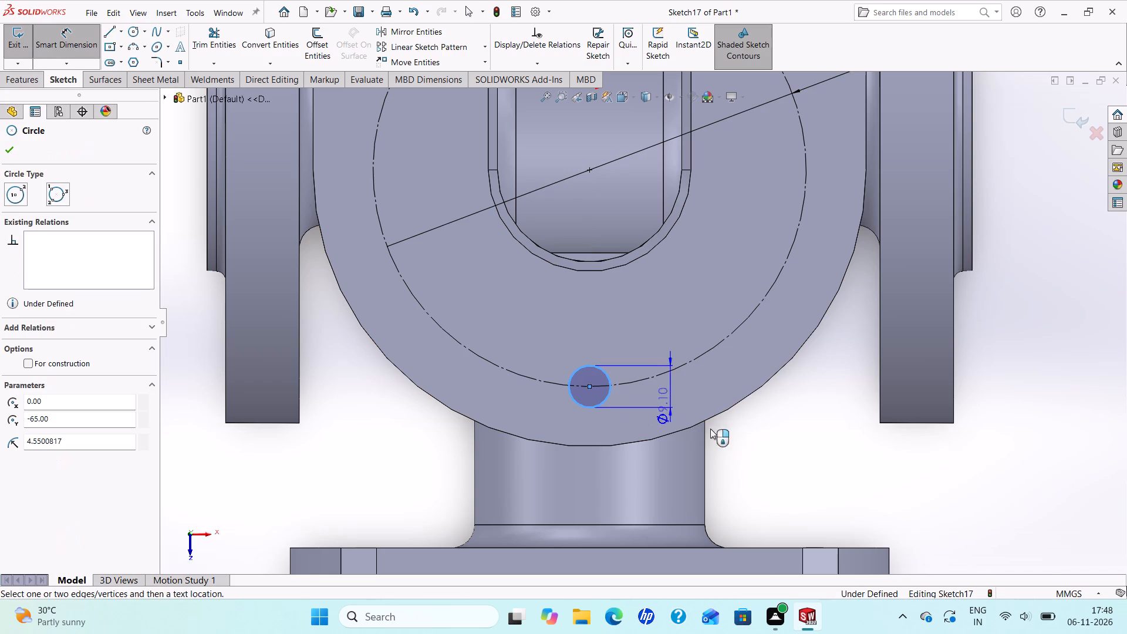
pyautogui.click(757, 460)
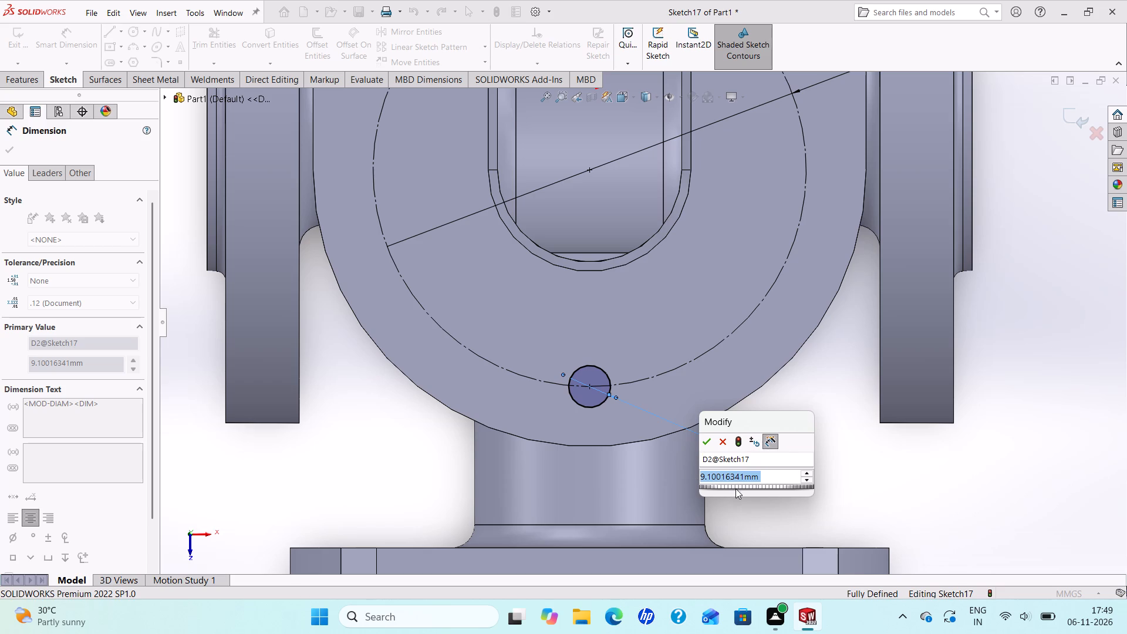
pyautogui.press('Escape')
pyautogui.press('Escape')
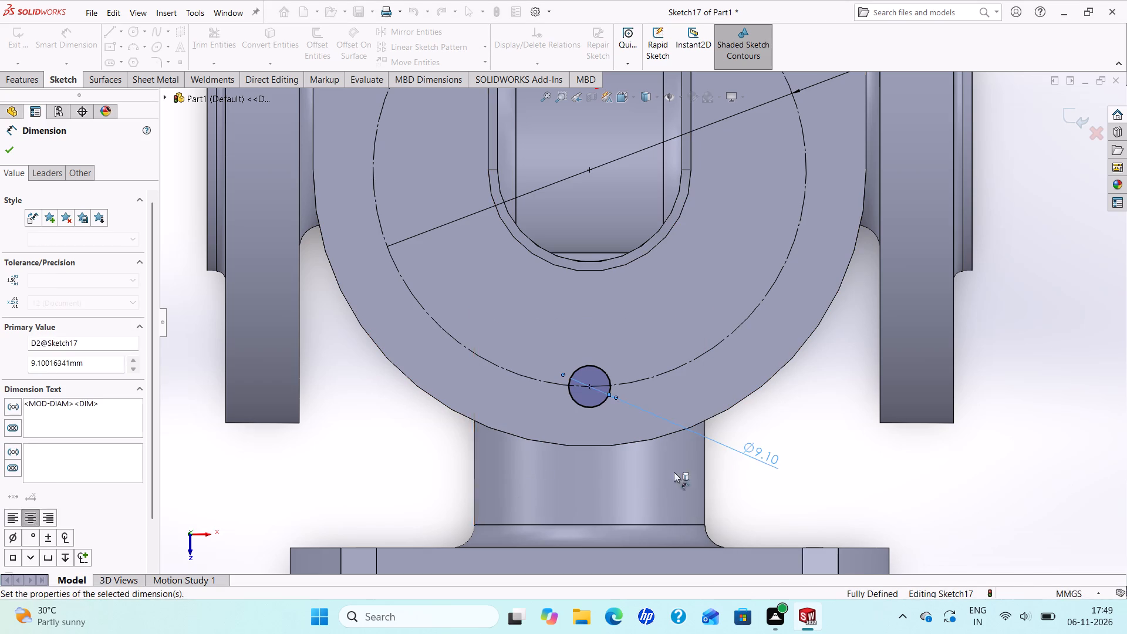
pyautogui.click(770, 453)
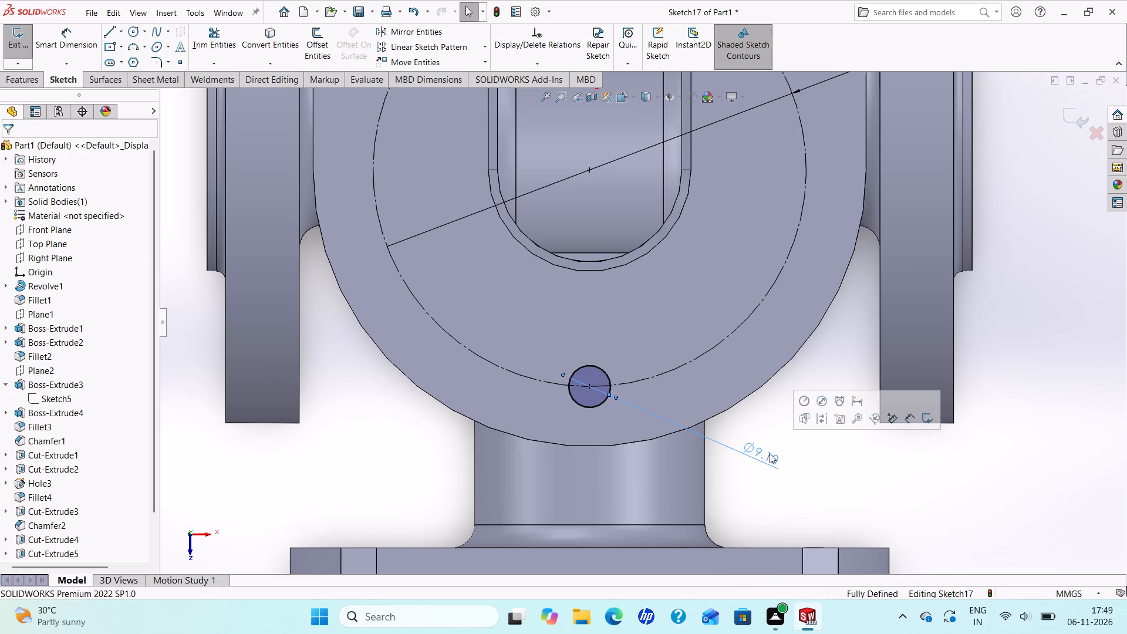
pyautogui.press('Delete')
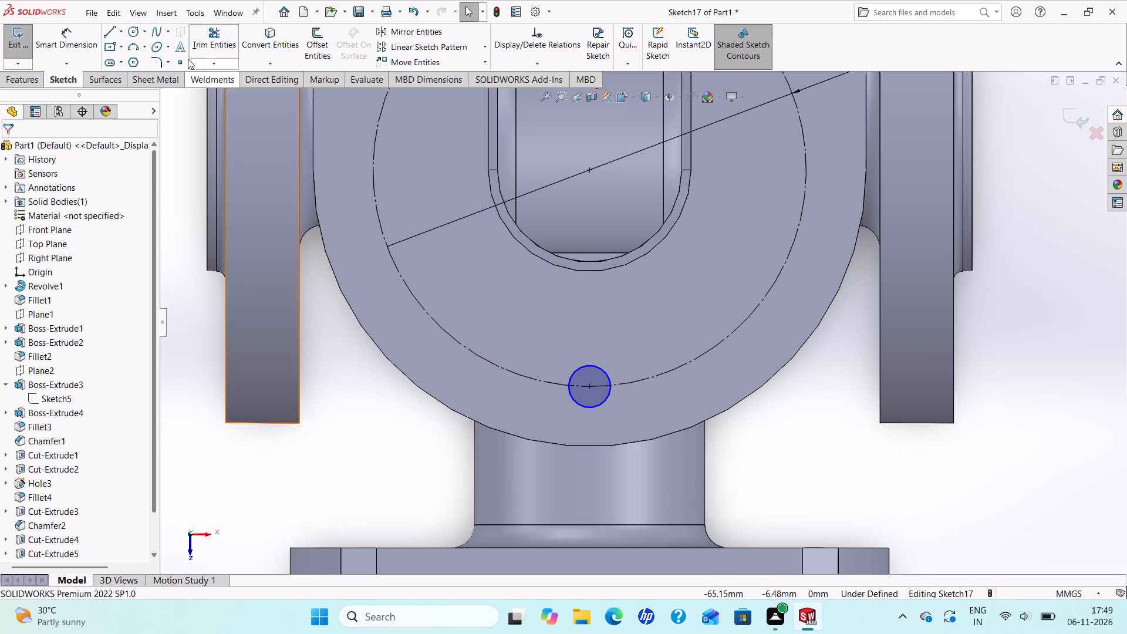
# Sketch two more circles centred on the 94 mm construction circle, about 7.5 mm and 9.7 mm in diameter, one toward each round end flange.
pyautogui.click(134, 30)
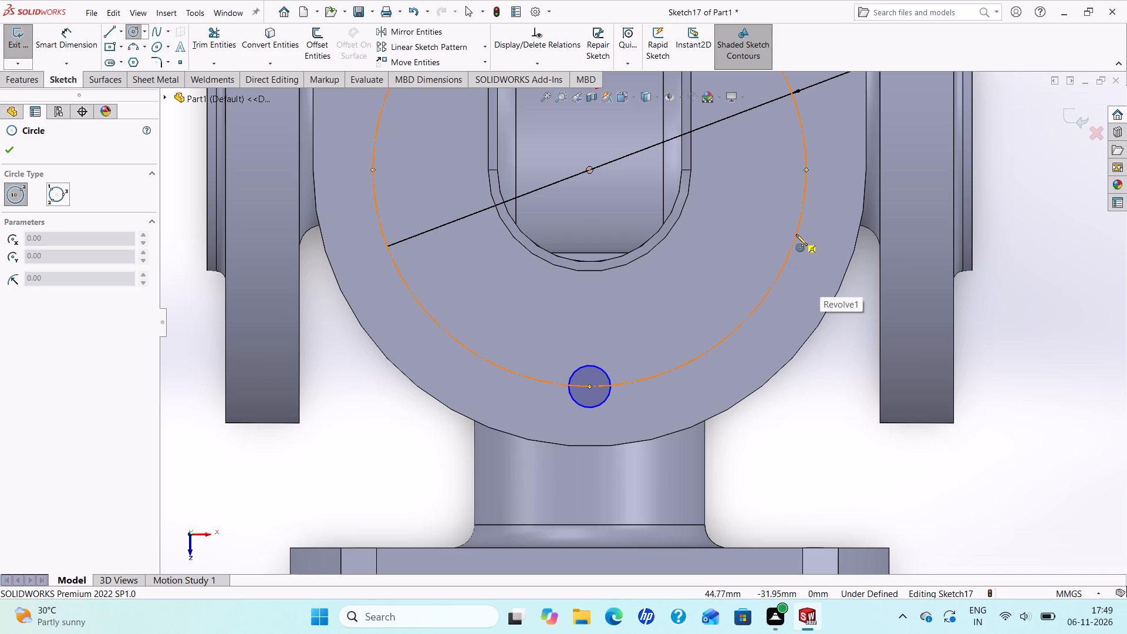
pyautogui.click(796, 234)
pyautogui.click(807, 248)
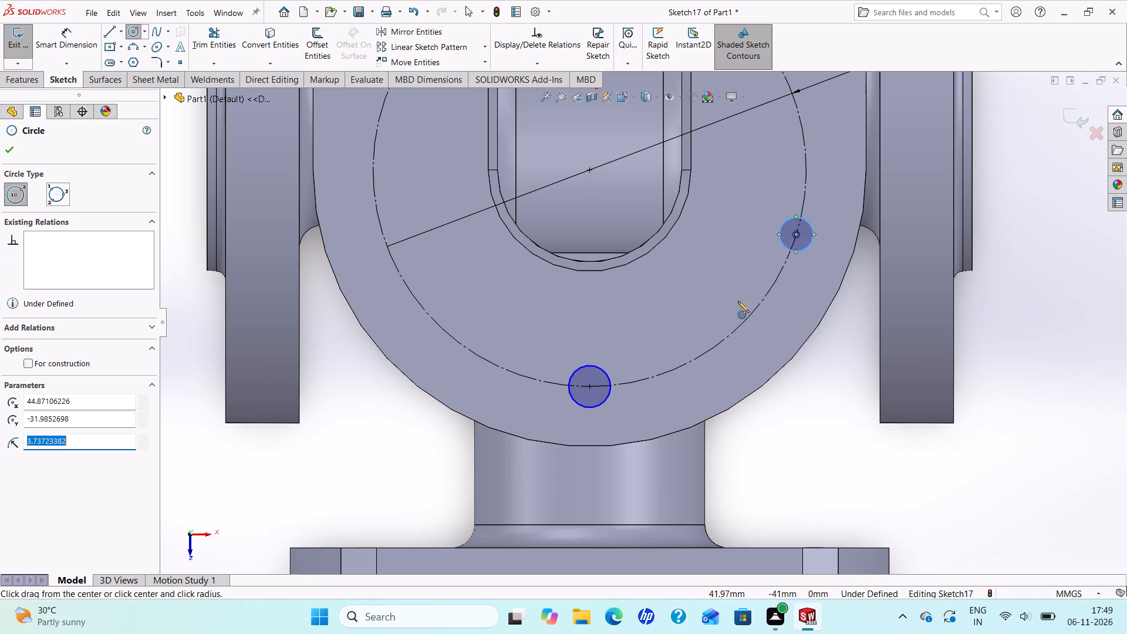
pyautogui.click(405, 285)
pyautogui.click(424, 296)
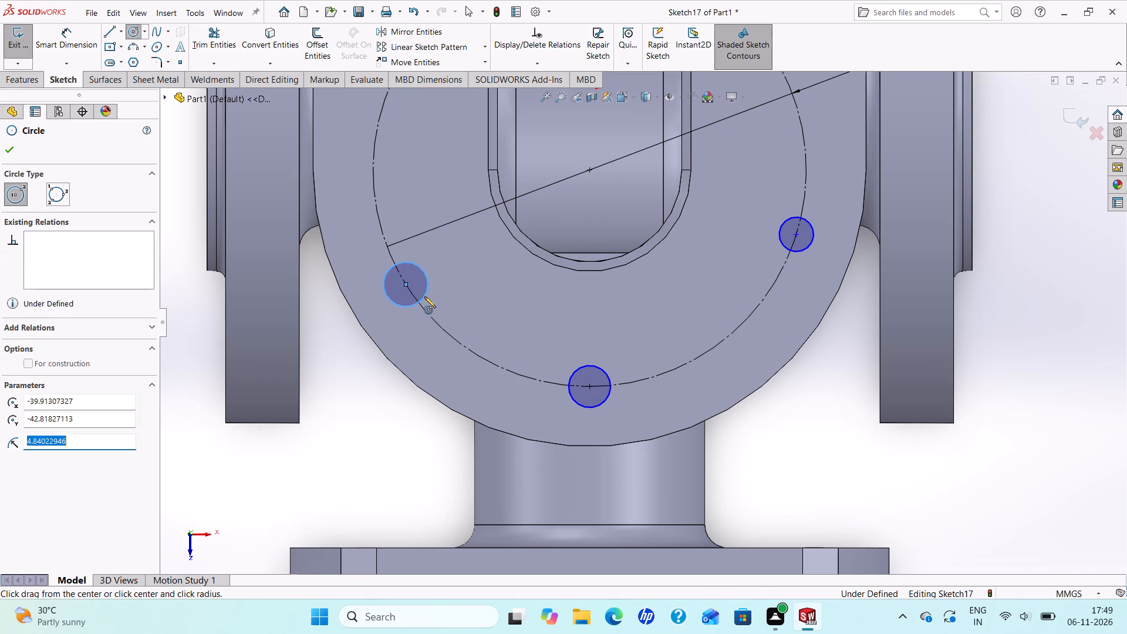
pyautogui.rightClick(424, 296)
pyautogui.click(443, 306)
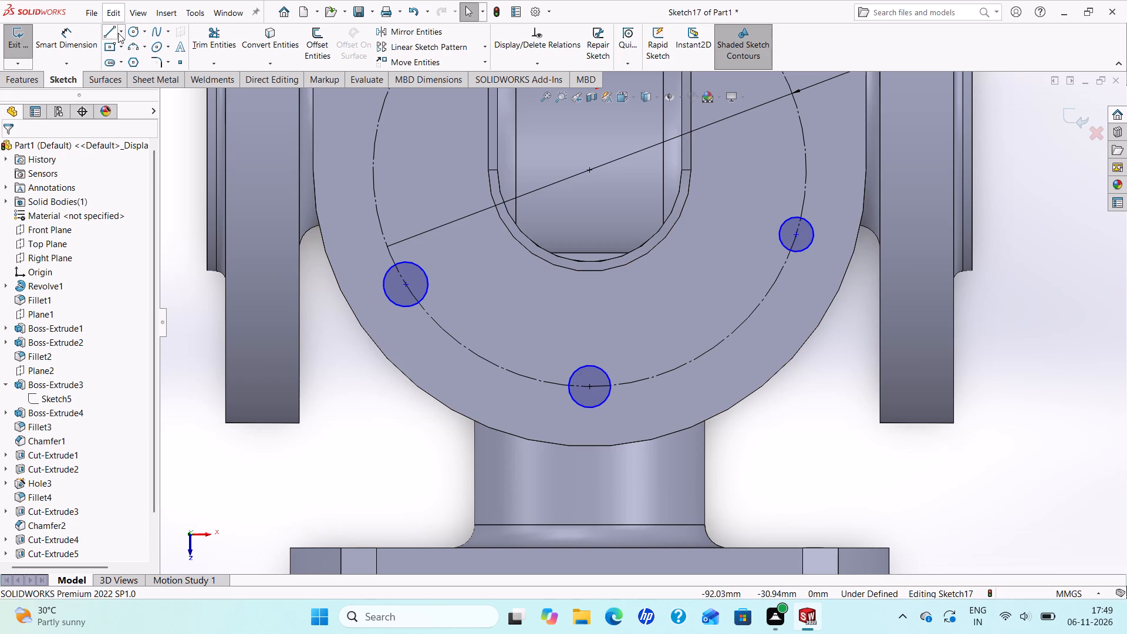
# Draw centerlines joining the 94 mm construction circle's centre to the centres of the two outer small circles.
pyautogui.click(120, 34)
pyautogui.click(127, 58)
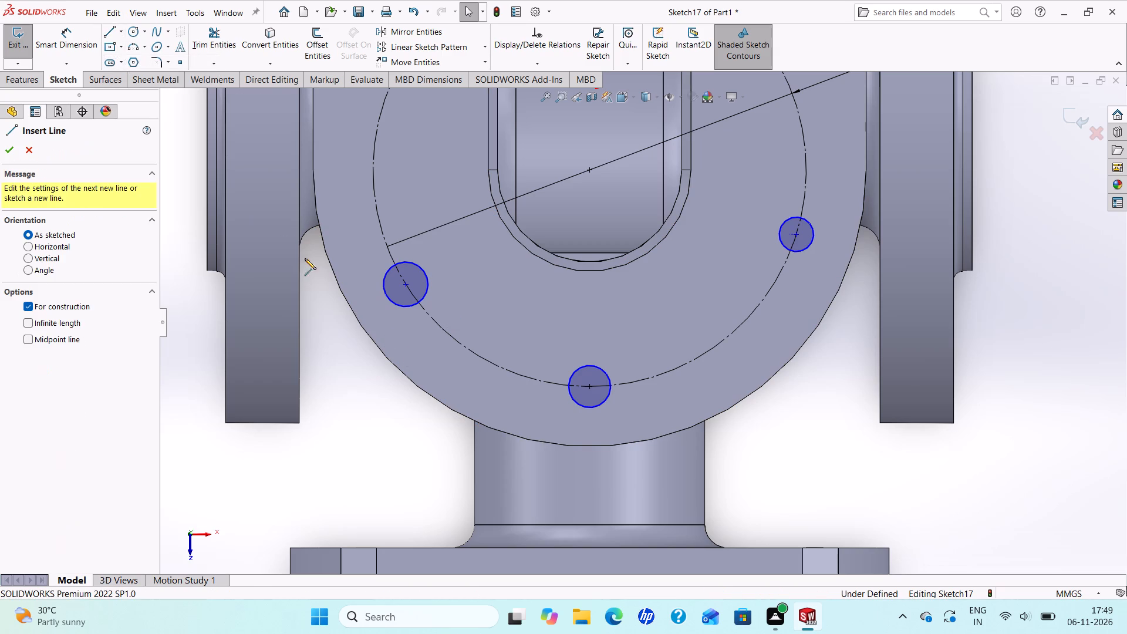
pyautogui.click(403, 284)
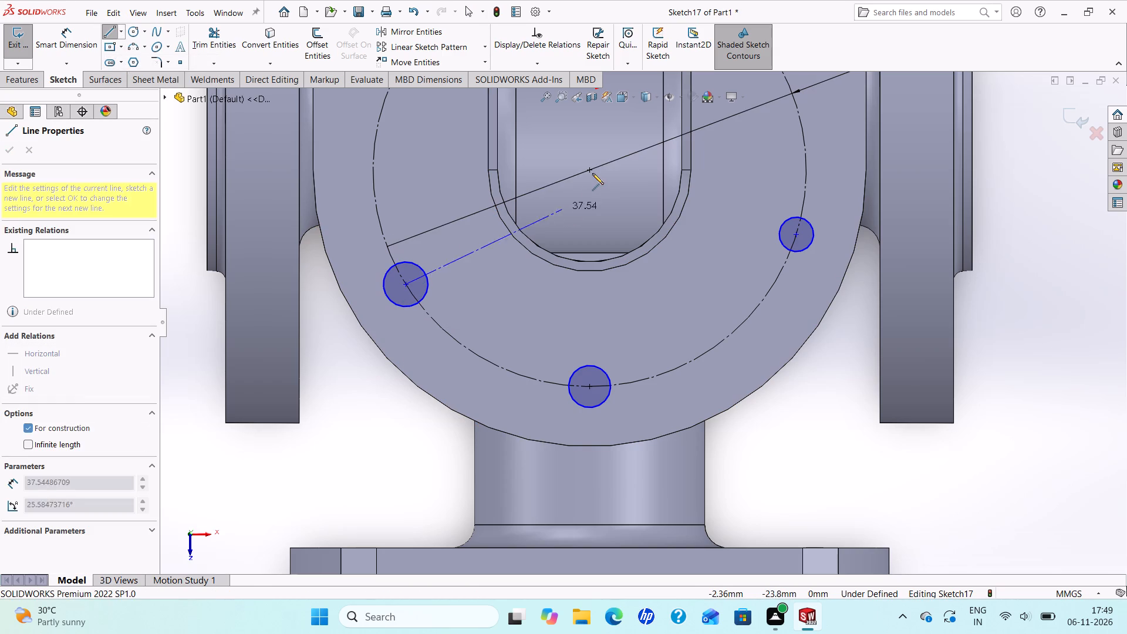
pyautogui.click(591, 168)
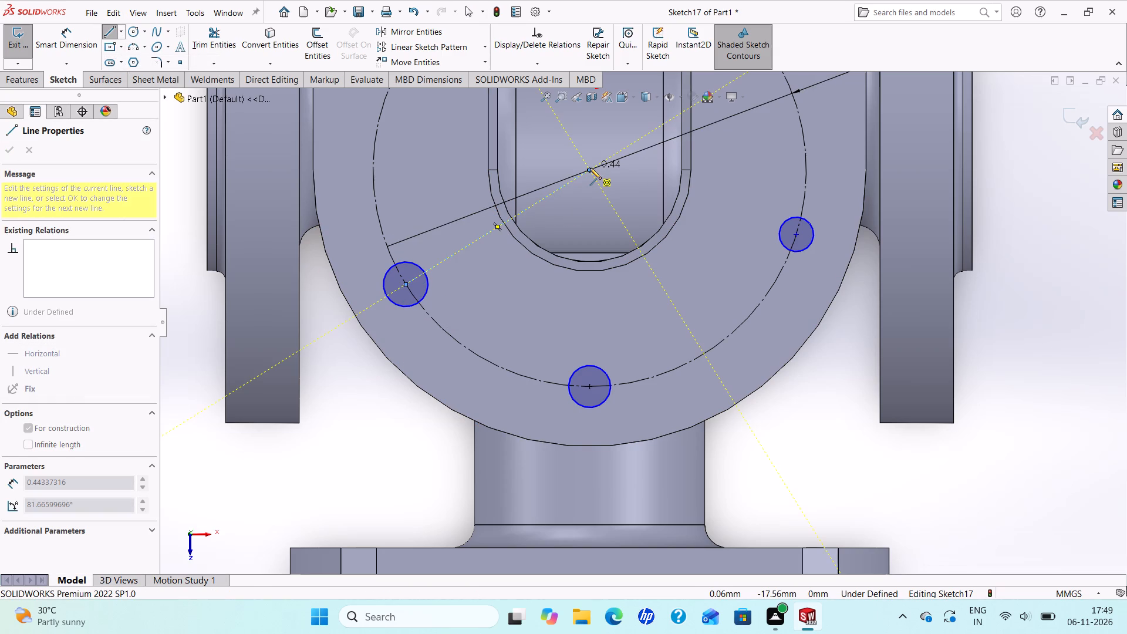
pyautogui.rightClick(590, 168)
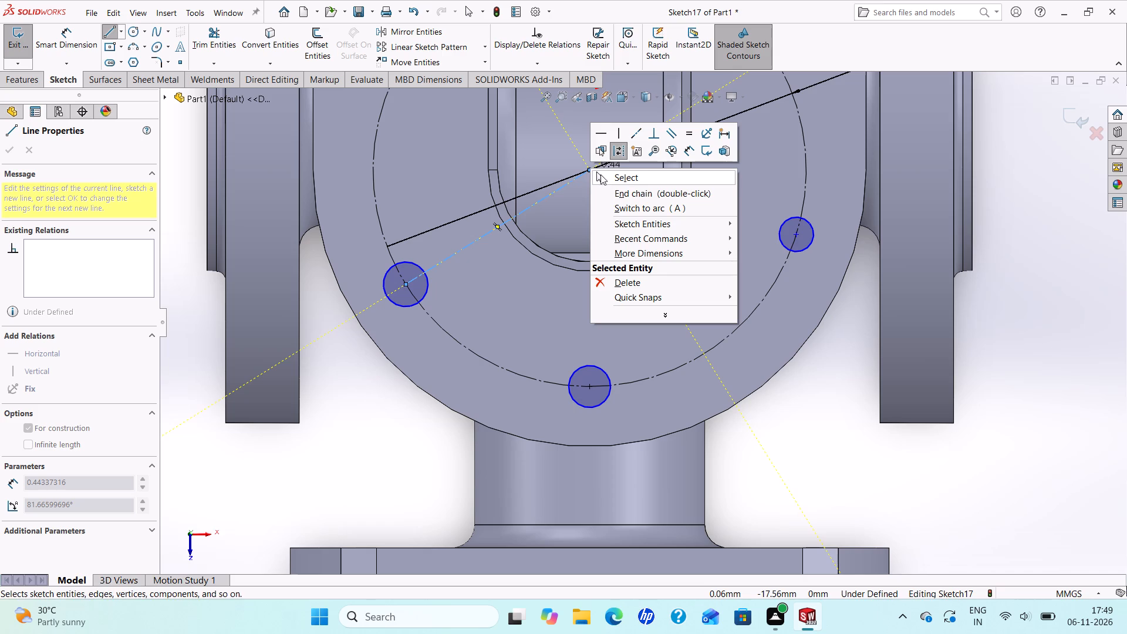
pyautogui.click(607, 177)
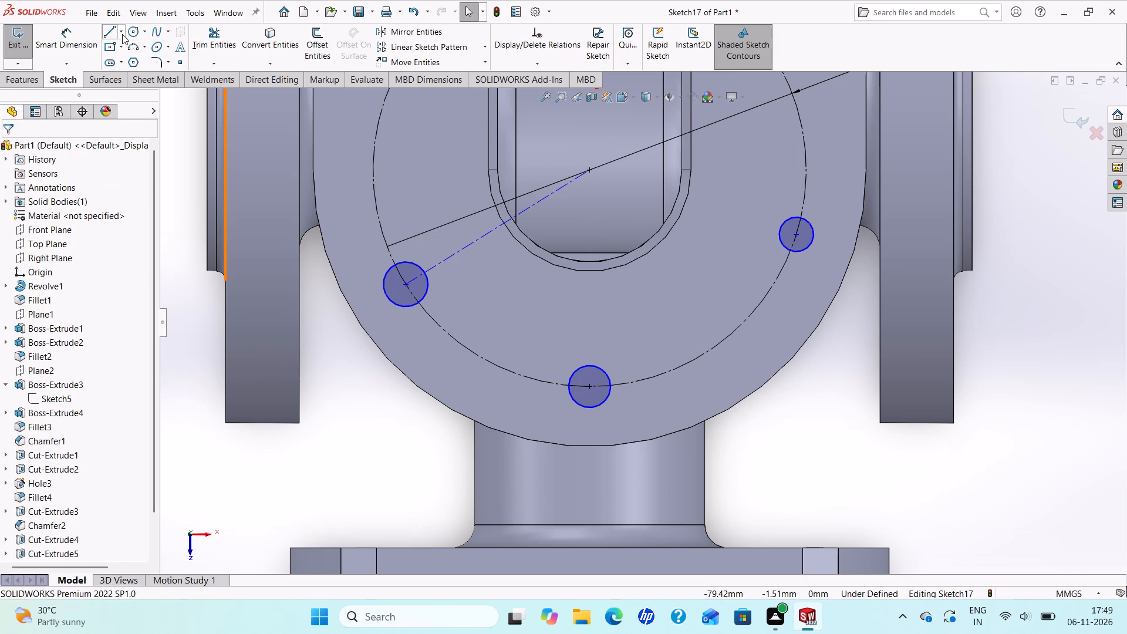
pyautogui.click(122, 34)
pyautogui.click(131, 59)
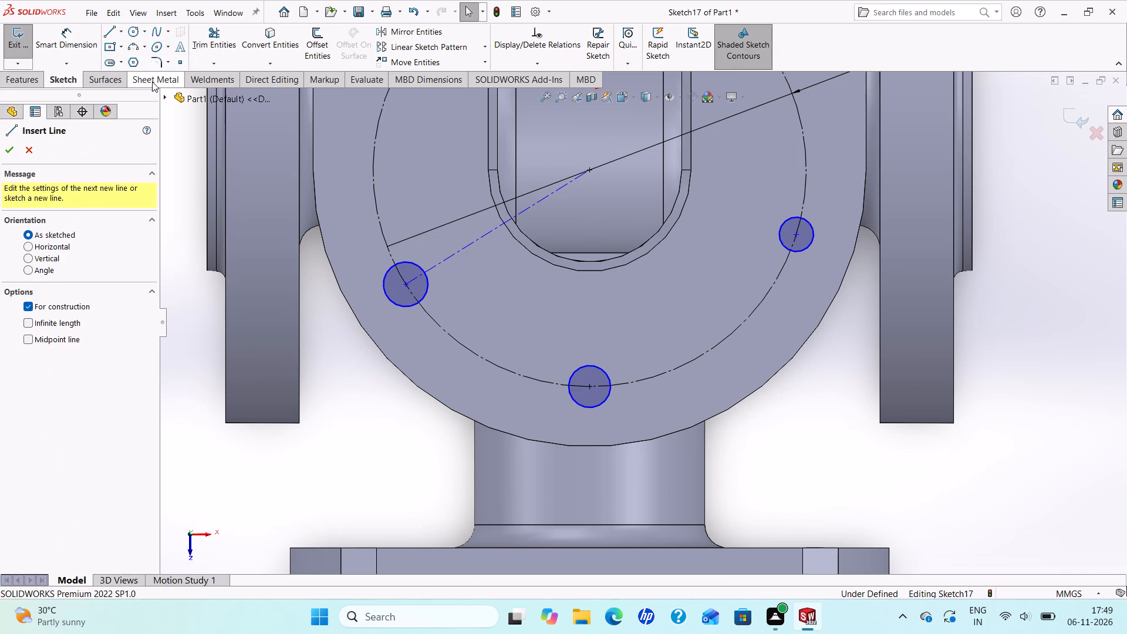
pyautogui.click(592, 169)
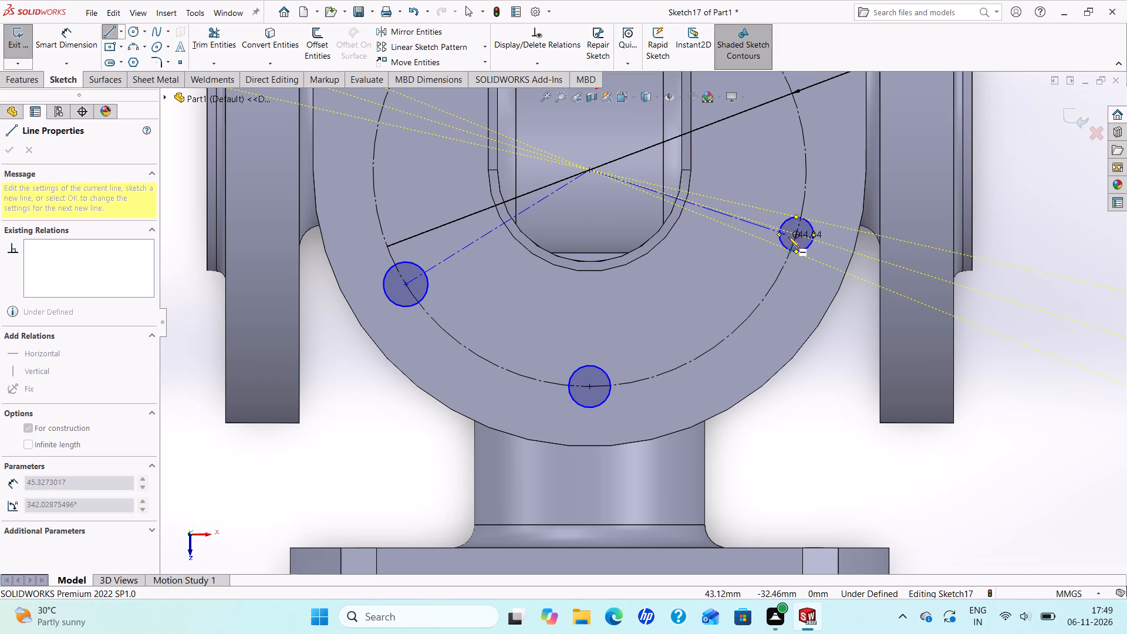
pyautogui.click(796, 235)
pyautogui.rightClick(796, 235)
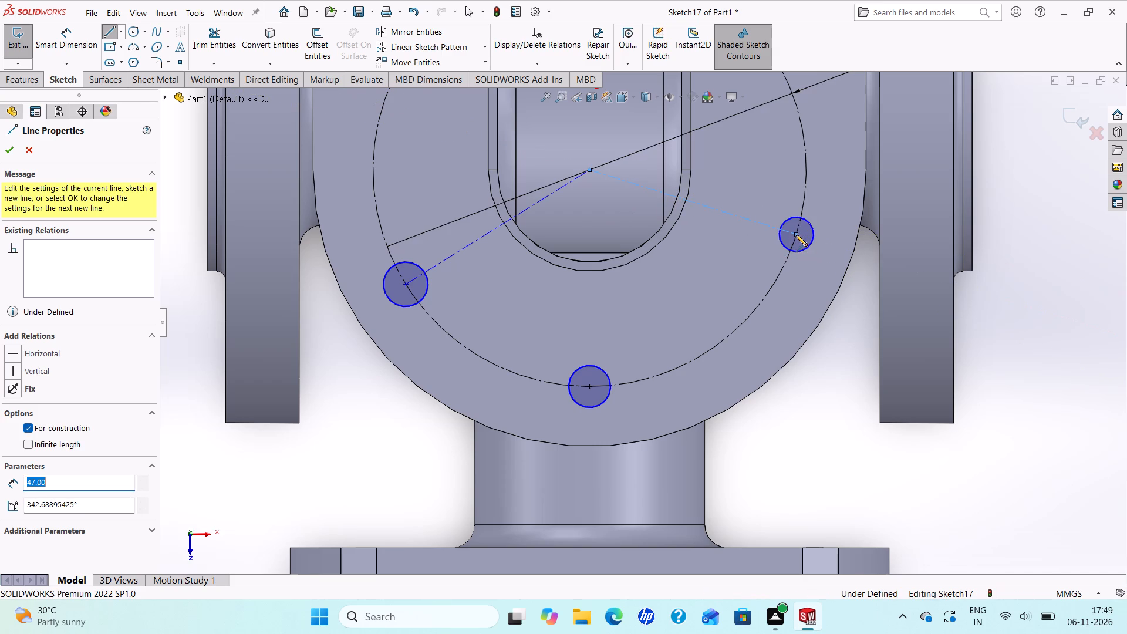
pyautogui.click(822, 239)
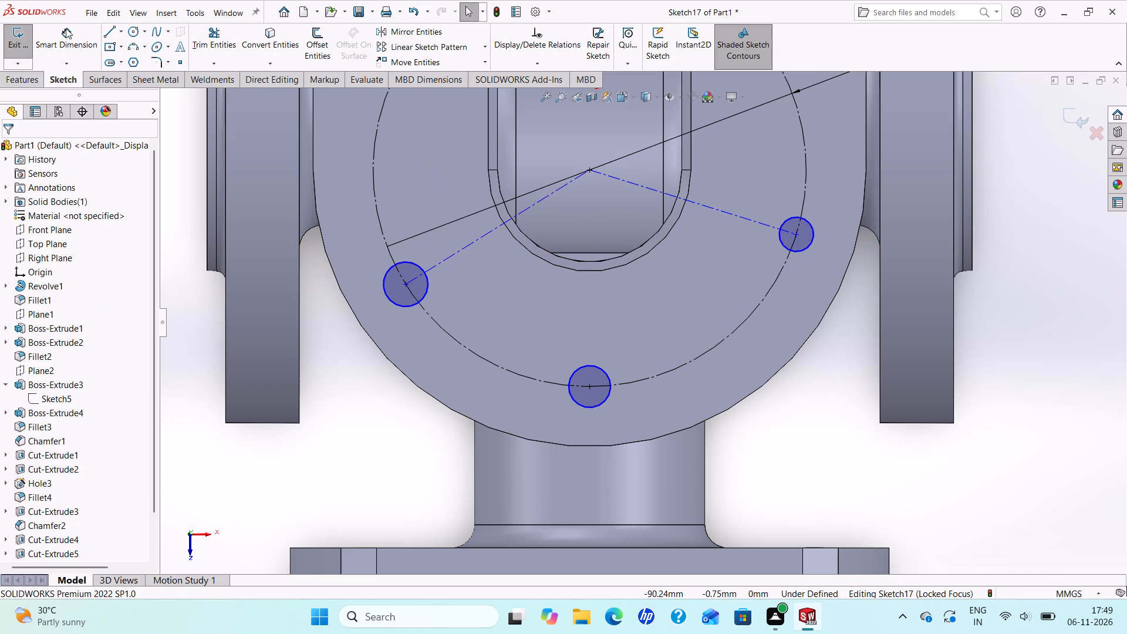
# Draw a vertical centerline from the construction circle's centre to the centre of the small circle nearest the side branch.
pyautogui.click(121, 33)
pyautogui.click(130, 66)
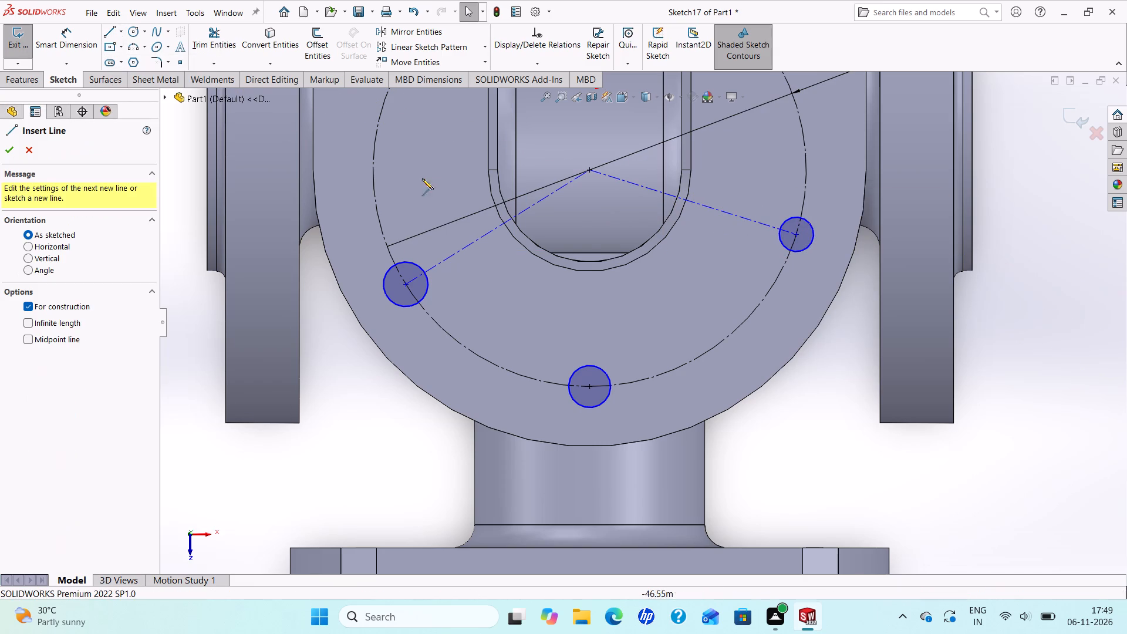
pyautogui.click(589, 169)
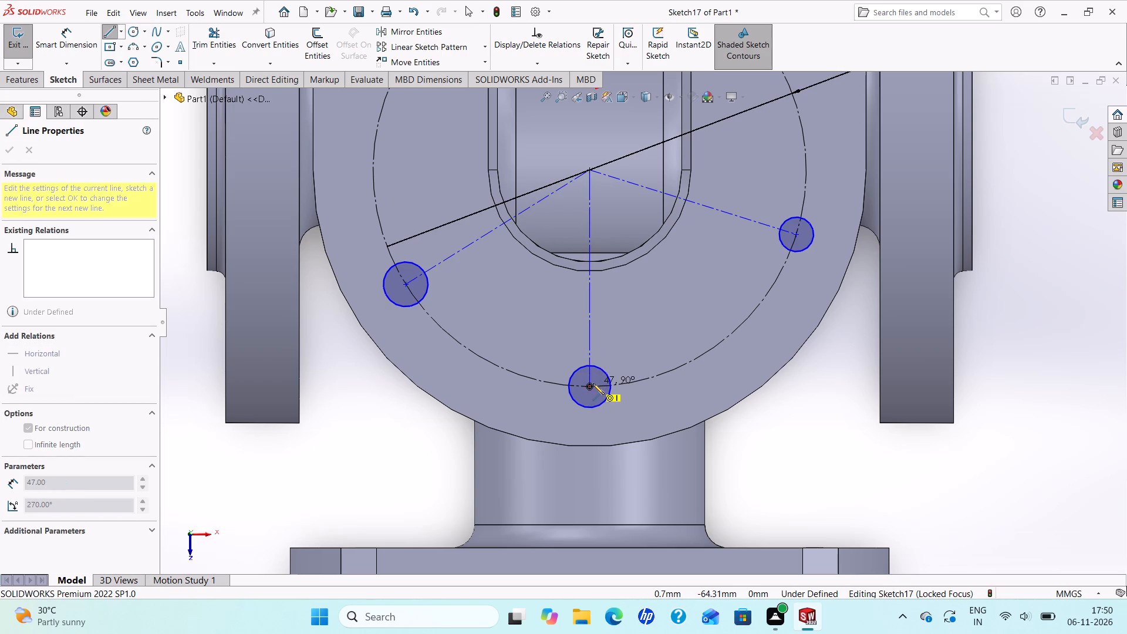
pyautogui.click(588, 387)
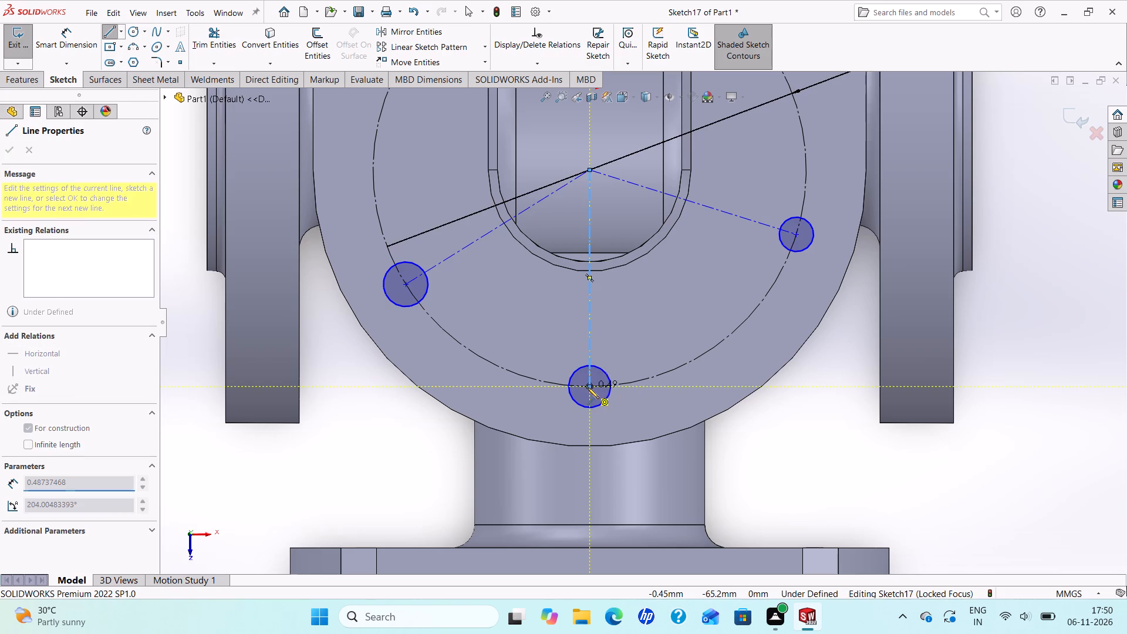
pyautogui.rightClick(588, 387)
pyautogui.click(610, 396)
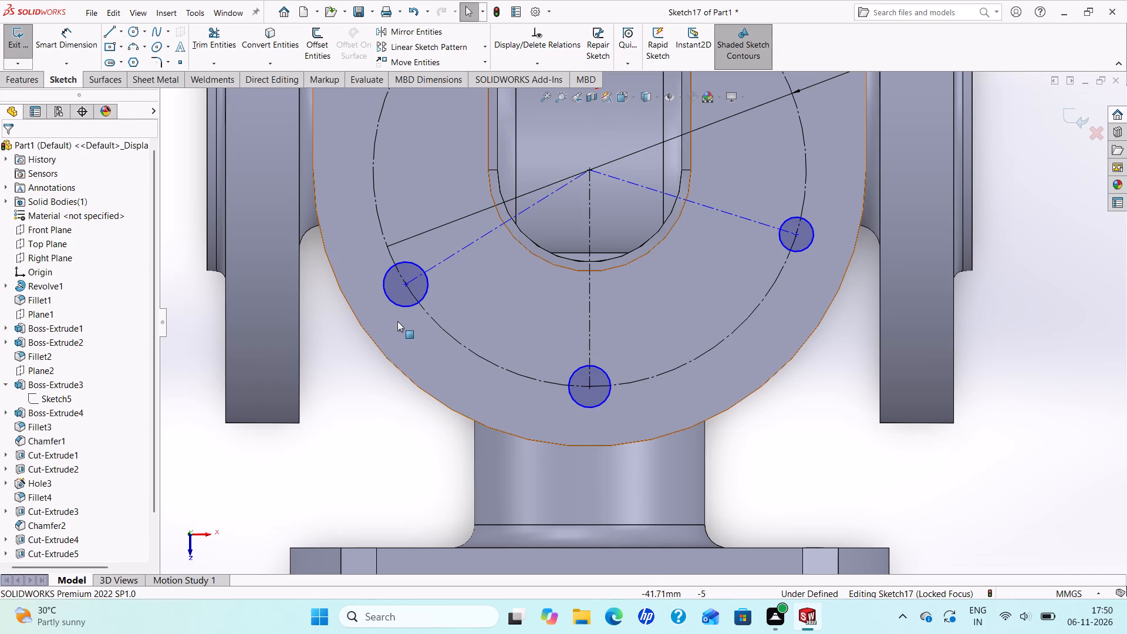
# Apply an Equal relation to the three small circles on the construction circle.
pyautogui.keyDown('ctrl'); pyautogui.click(394, 306); pyautogui.keyUp('ctrl')
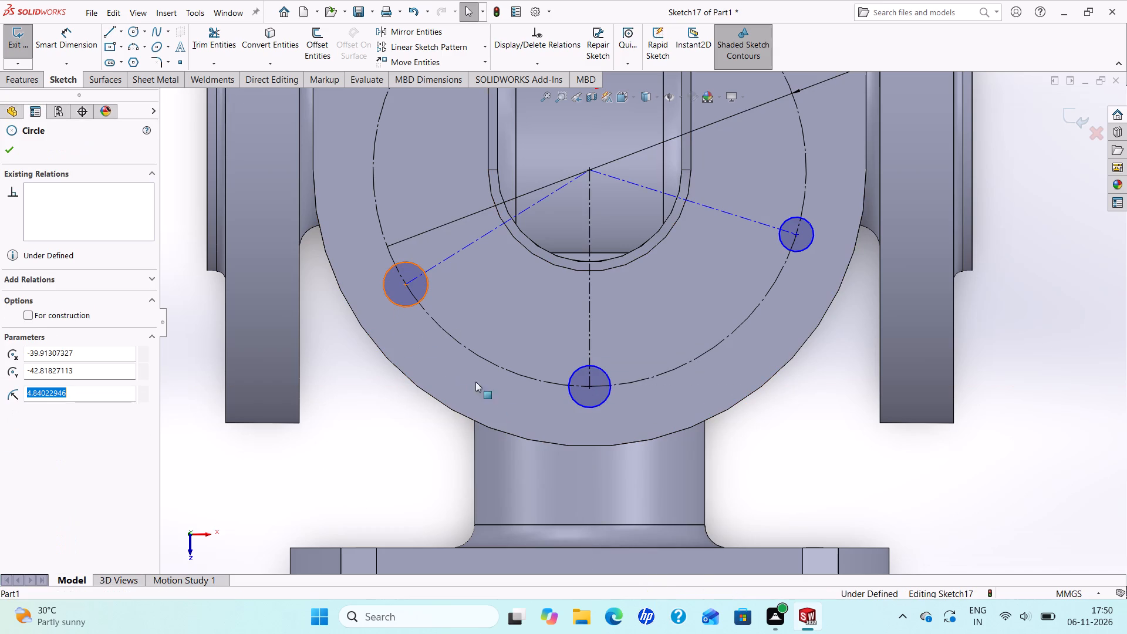
pyautogui.keyDown('ctrl'); pyautogui.click(584, 404); pyautogui.keyUp('ctrl')
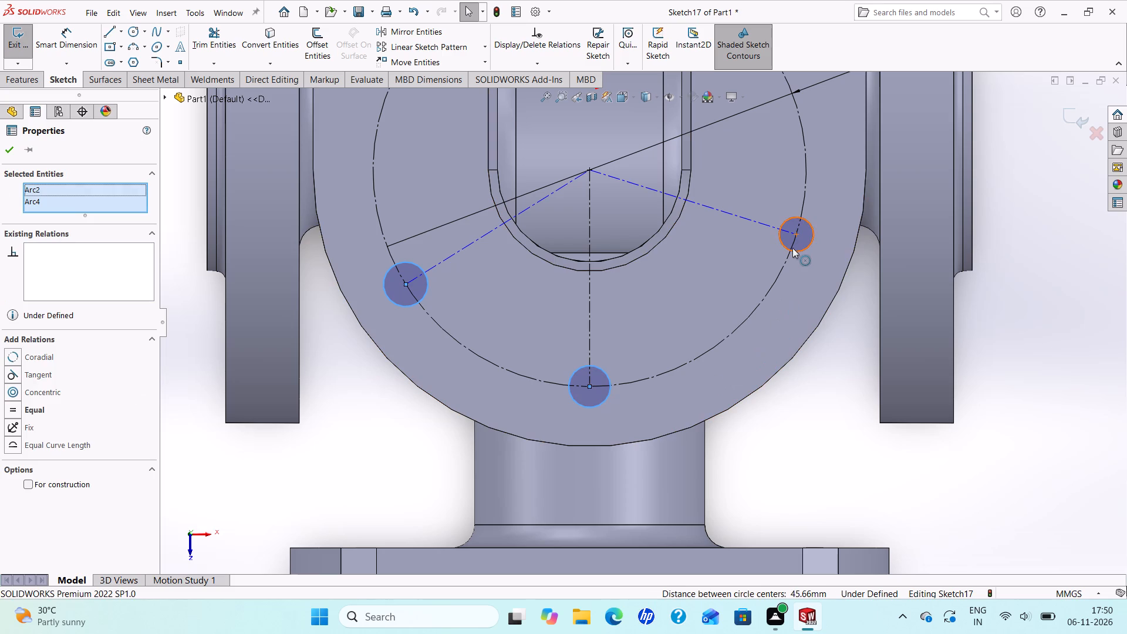
pyautogui.keyDown('ctrl'); pyautogui.click(792, 251); pyautogui.keyUp('ctrl')
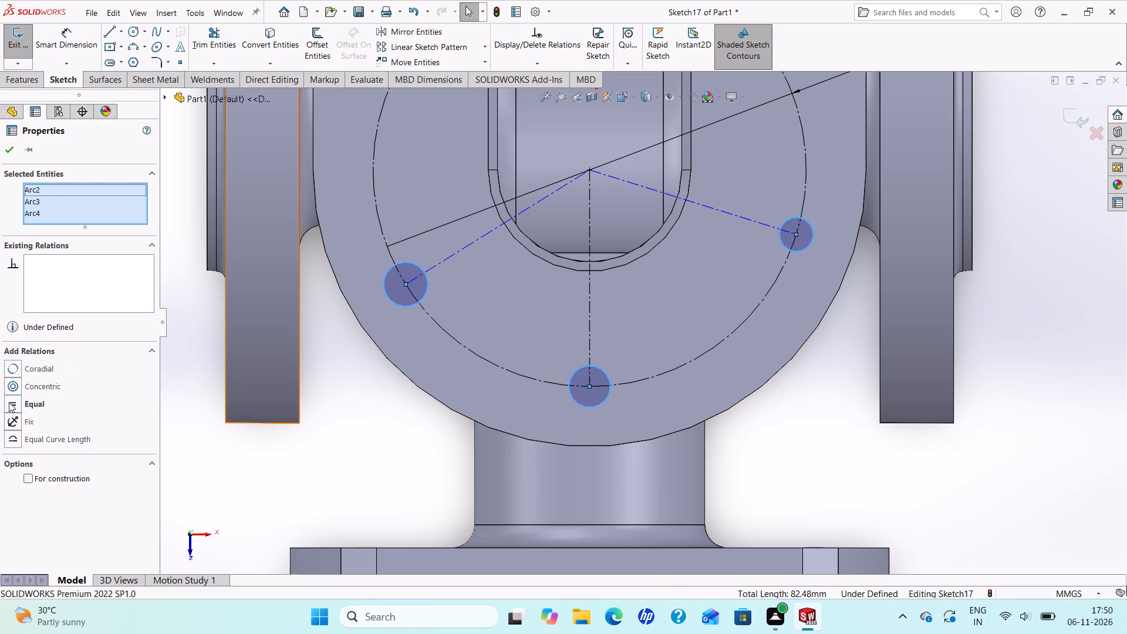
pyautogui.click(9, 403)
pyautogui.click(13, 149)
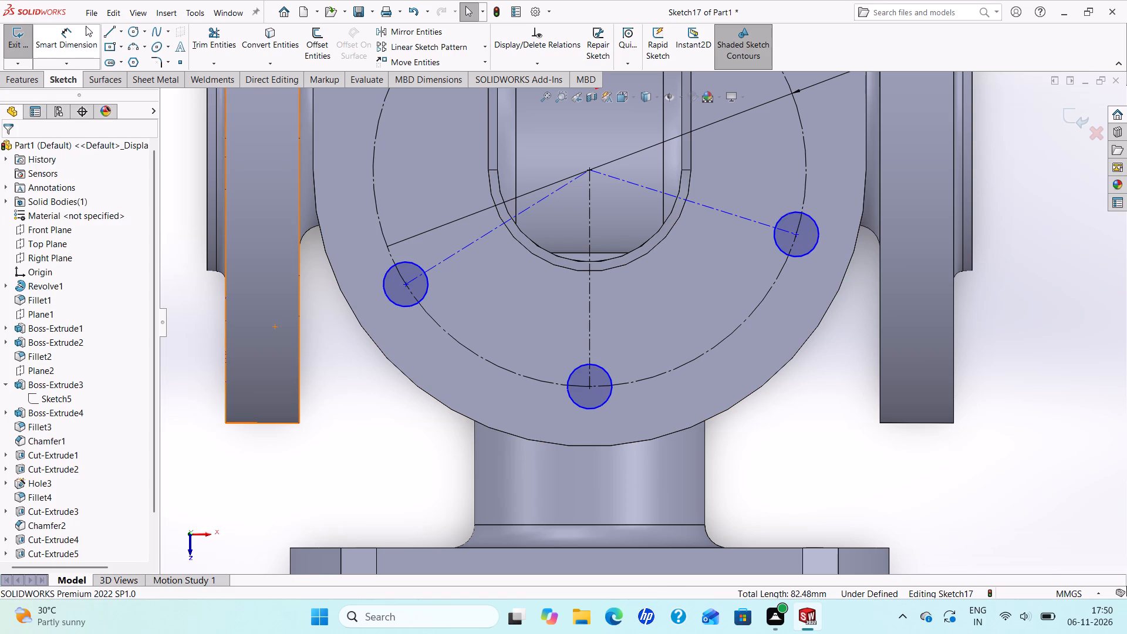
# Dimension the angles between the vertical centerline and each of the two outer centerlines as 75° on both sides.
pyautogui.click(80, 33)
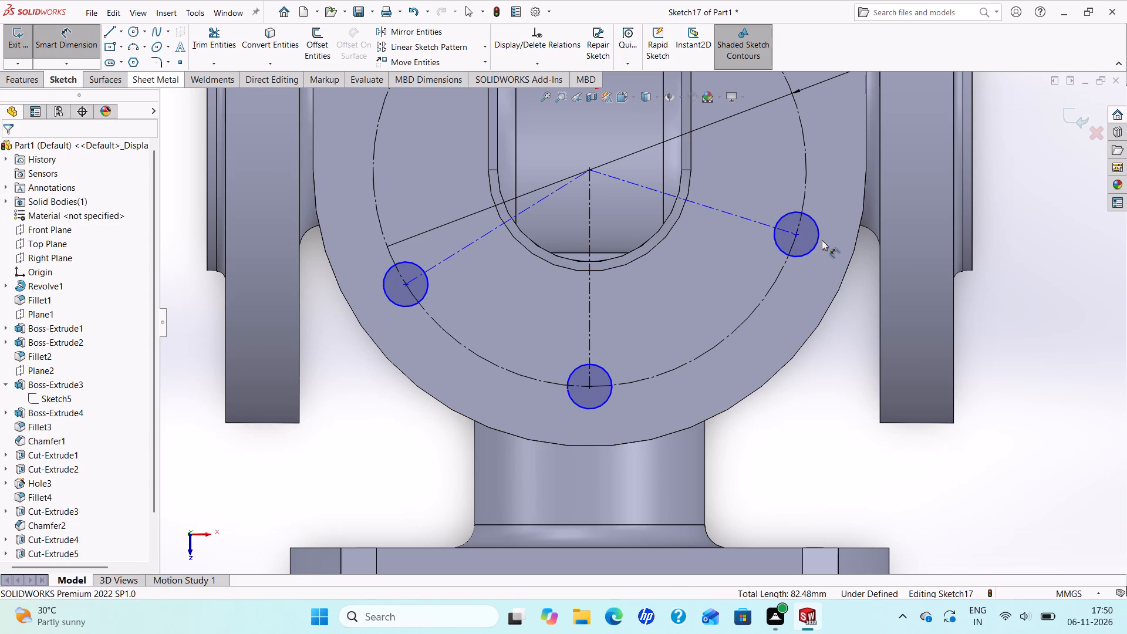
pyautogui.click(647, 191)
pyautogui.click(591, 233)
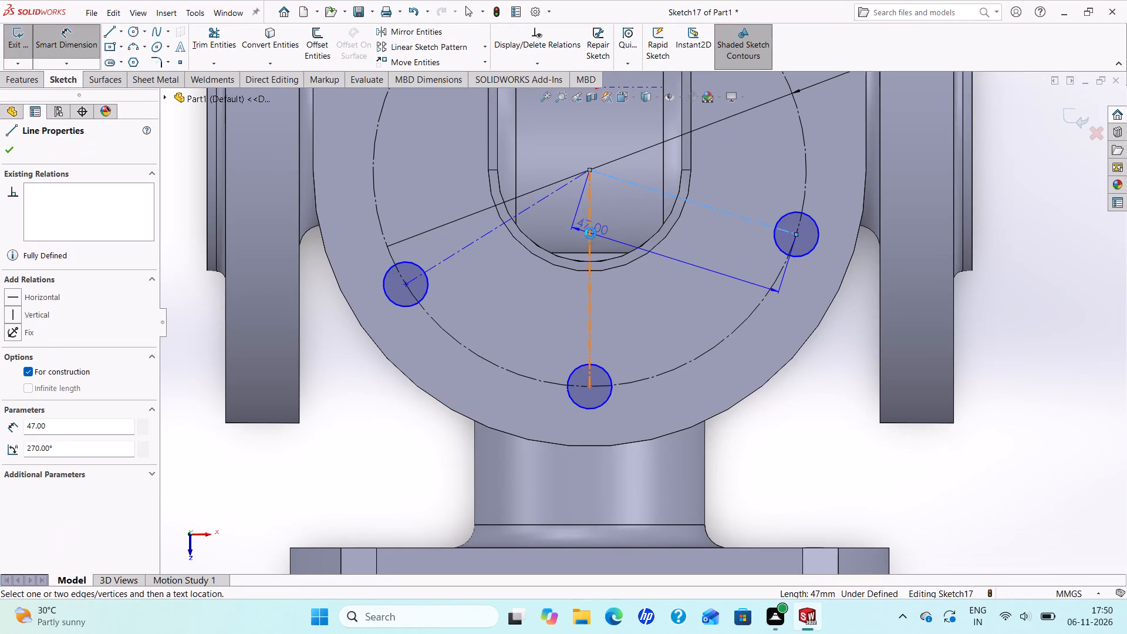
pyautogui.click(633, 247)
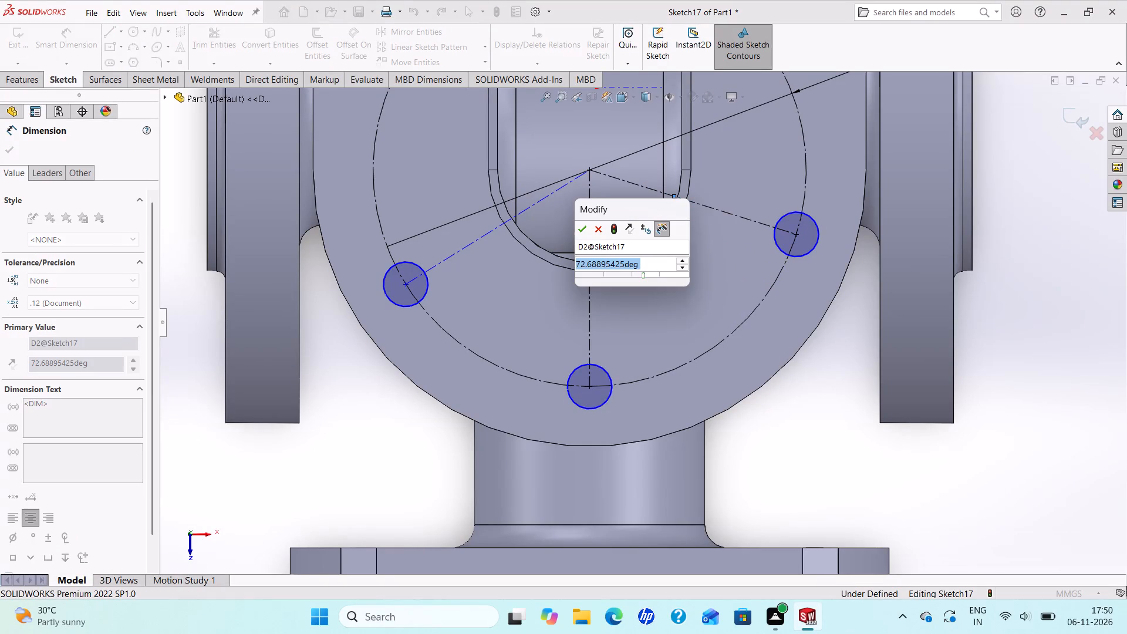
pyautogui.write('75')
pyautogui.press('Return')
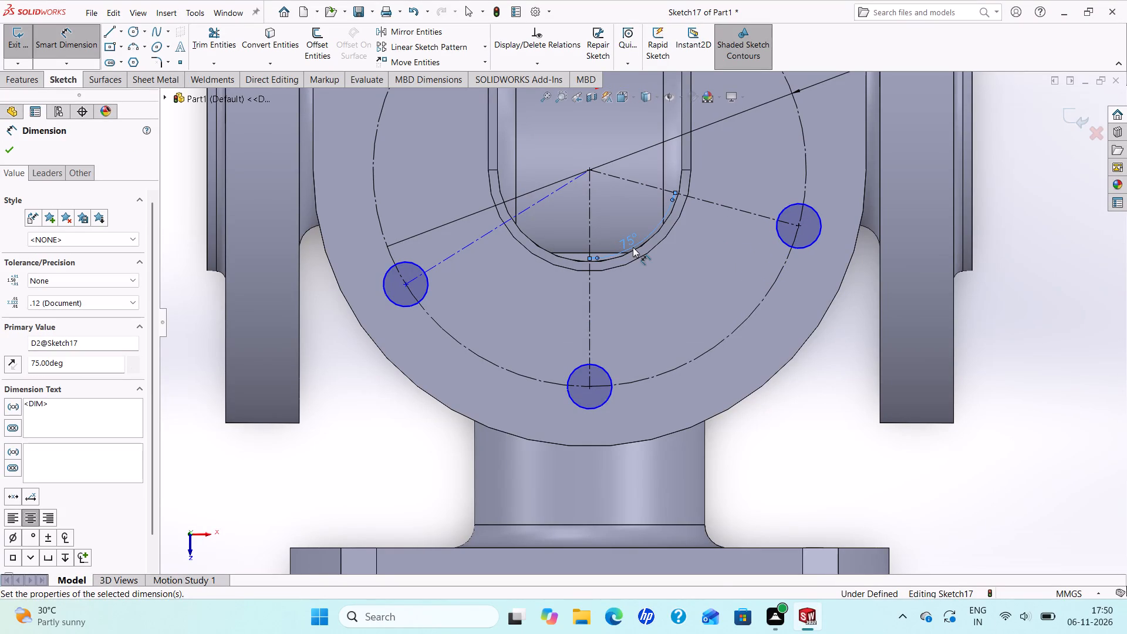
pyautogui.click(529, 209)
pyautogui.click(588, 222)
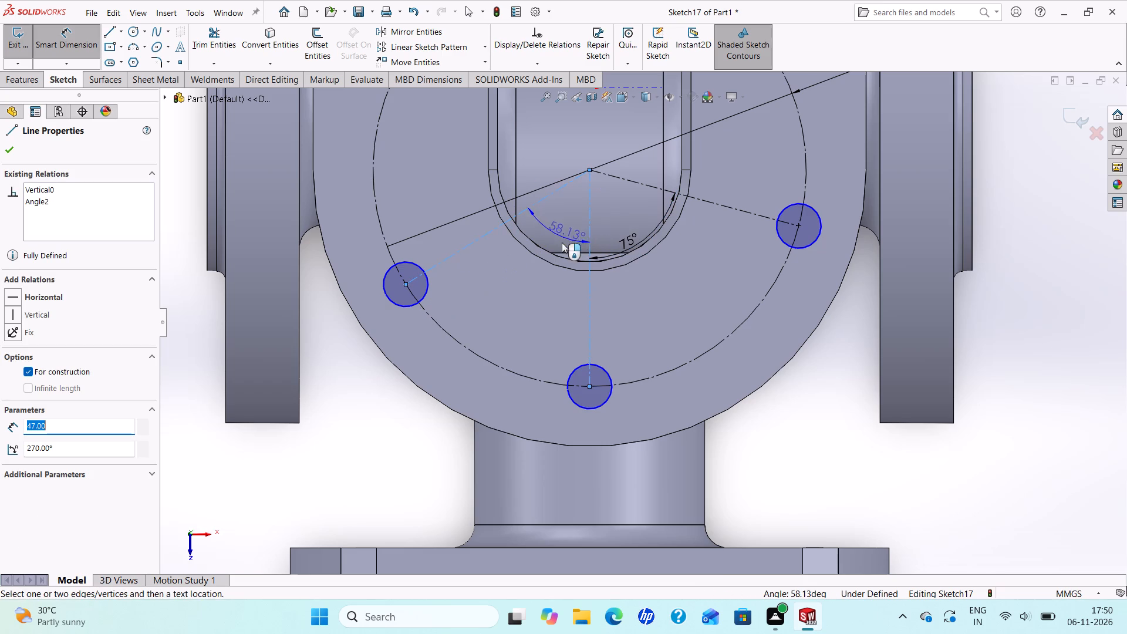
pyautogui.click(536, 265)
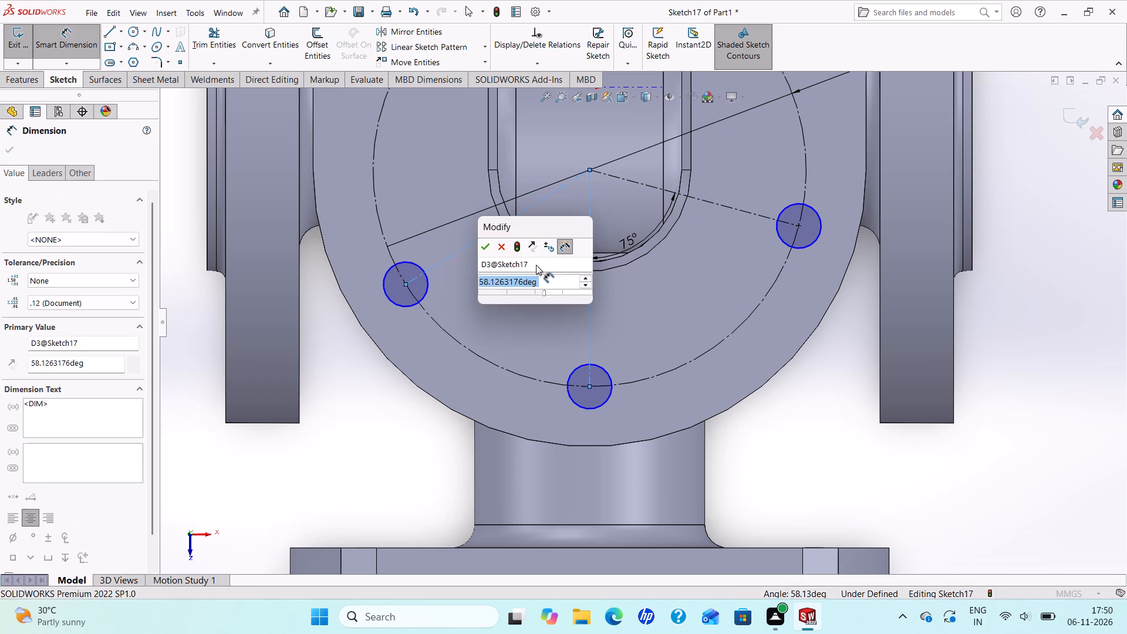
pyautogui.write('75')
pyautogui.press('Return')
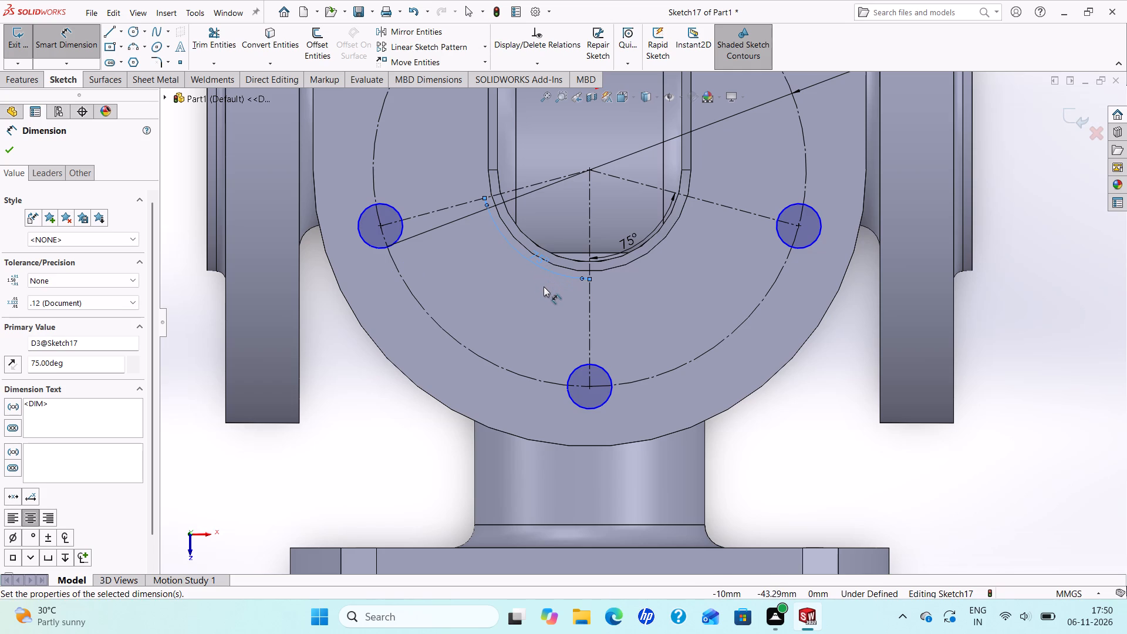
# Dimension the small circle at the end of one slanted centerline with a 14 mm diameter.
pyautogui.click(818, 224)
pyautogui.click(990, 322)
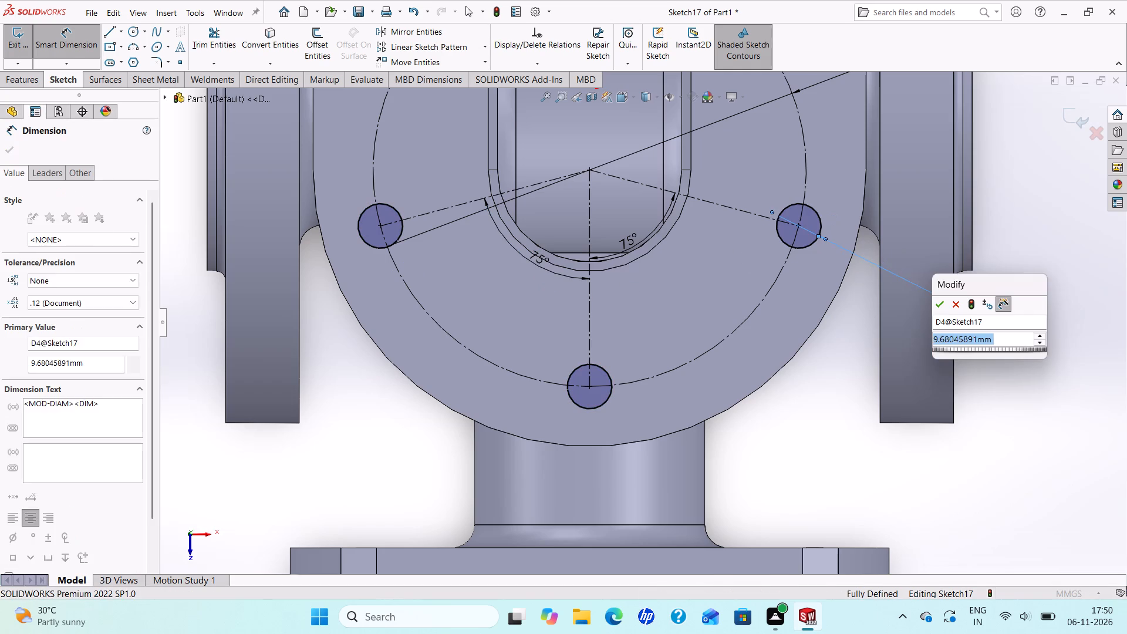
pyautogui.write('14')
pyautogui.press('Return')
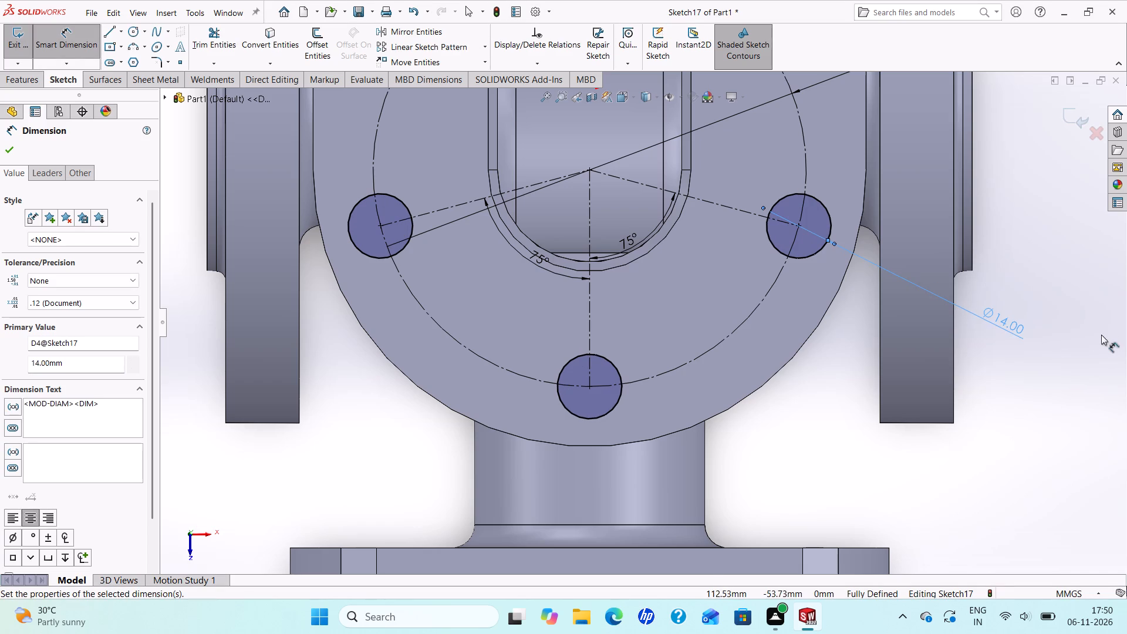
pyautogui.click(6, 156)
# Cut-extrude the three 14 mm circles through the oblong flange with the Up To Next end condition.
pyautogui.scroll(3, 401, 323)
pyautogui.scroll(-1, 611, 231)
pyautogui.scroll(2, 611, 231)
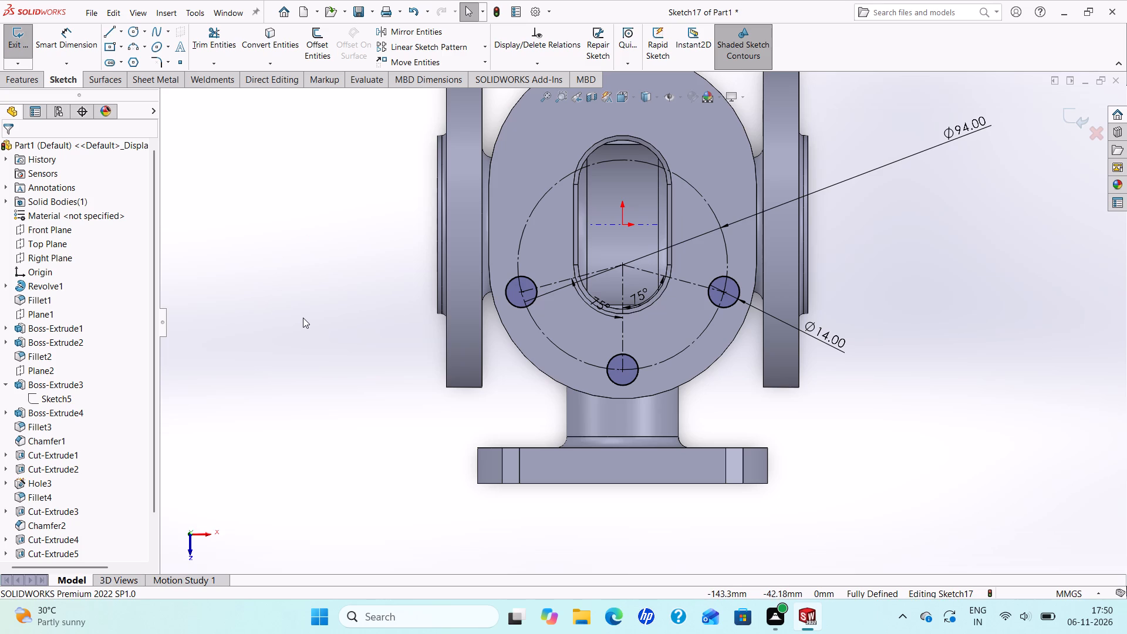
pyautogui.click(28, 82)
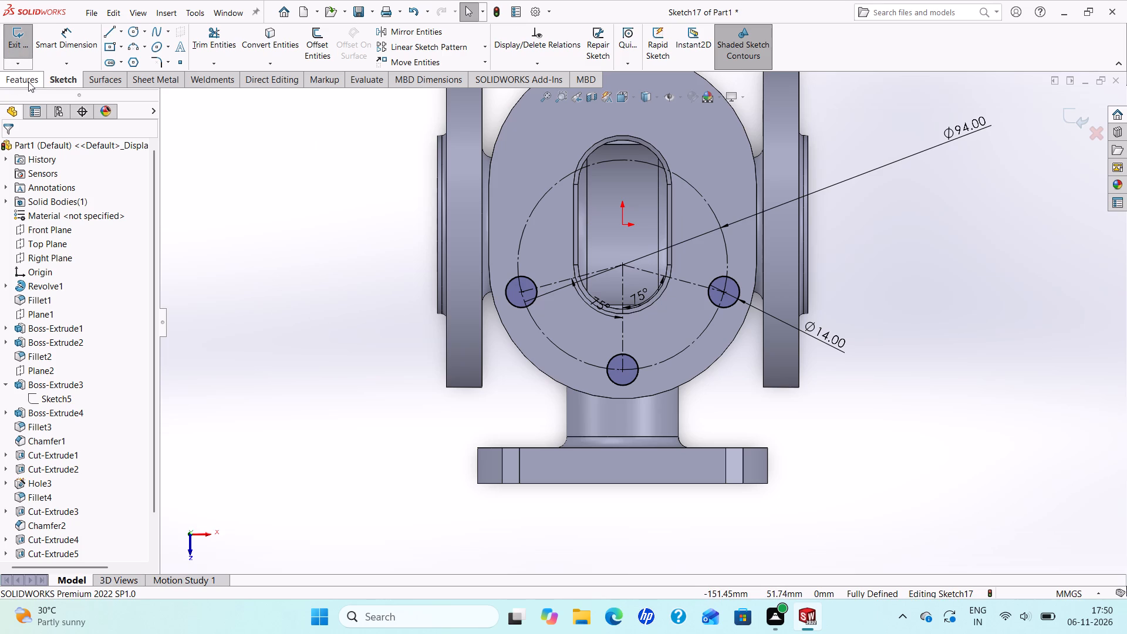
pyautogui.click(193, 45)
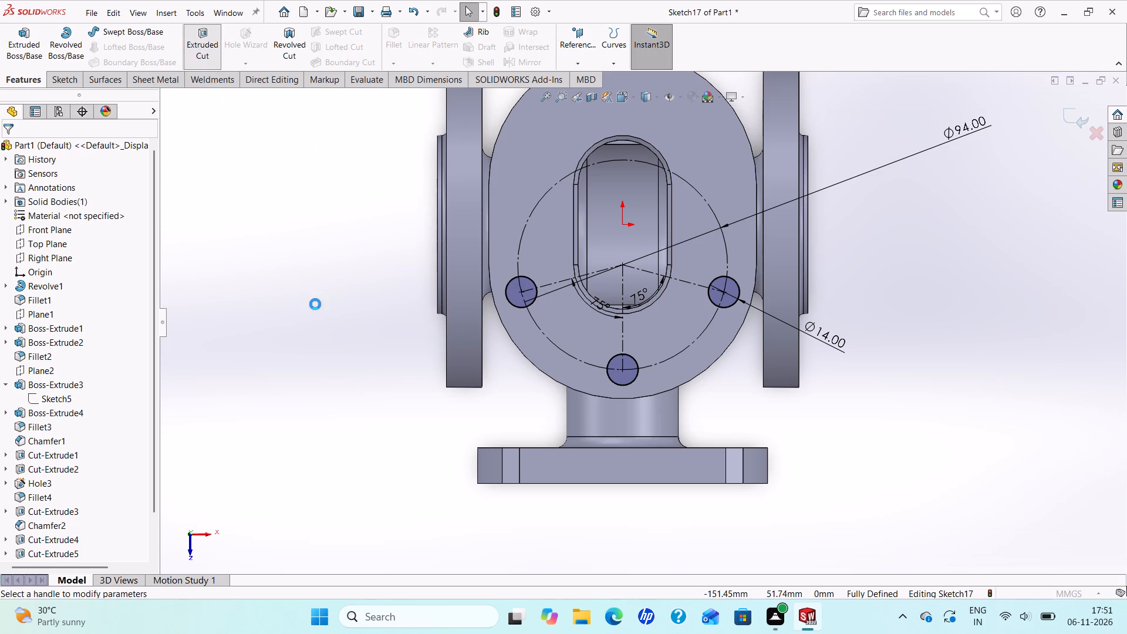
pyautogui.moveTo(471, 348); pyautogui.dragTo(375, 286, button='middle')
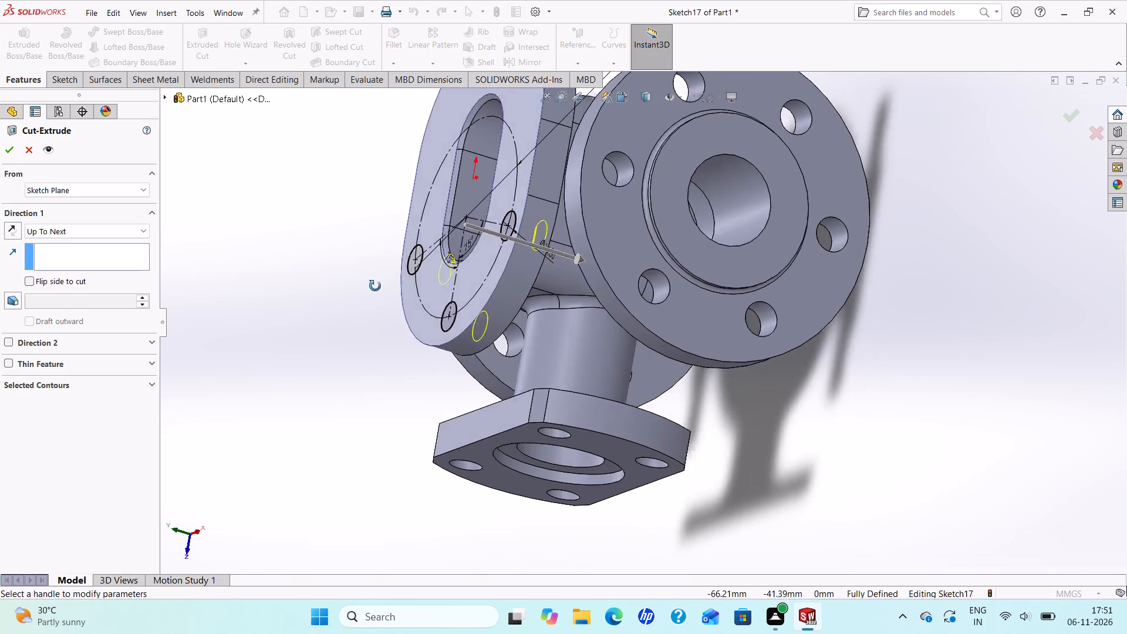
pyautogui.moveTo(375, 286); pyautogui.dragTo(341, 261, button='middle')
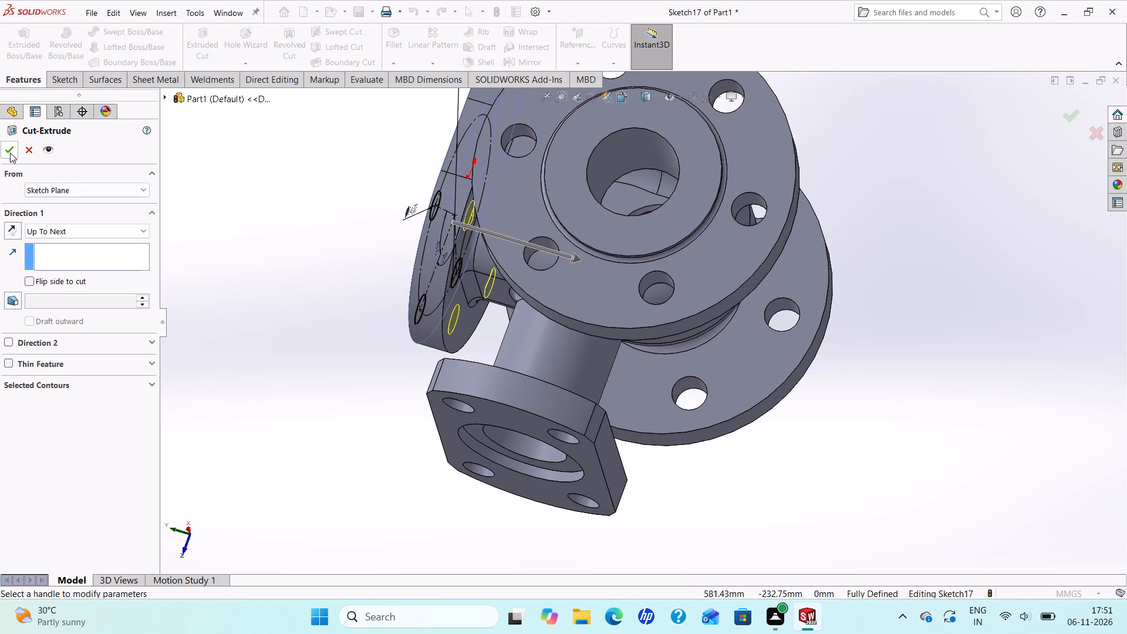
pyautogui.click(13, 148)
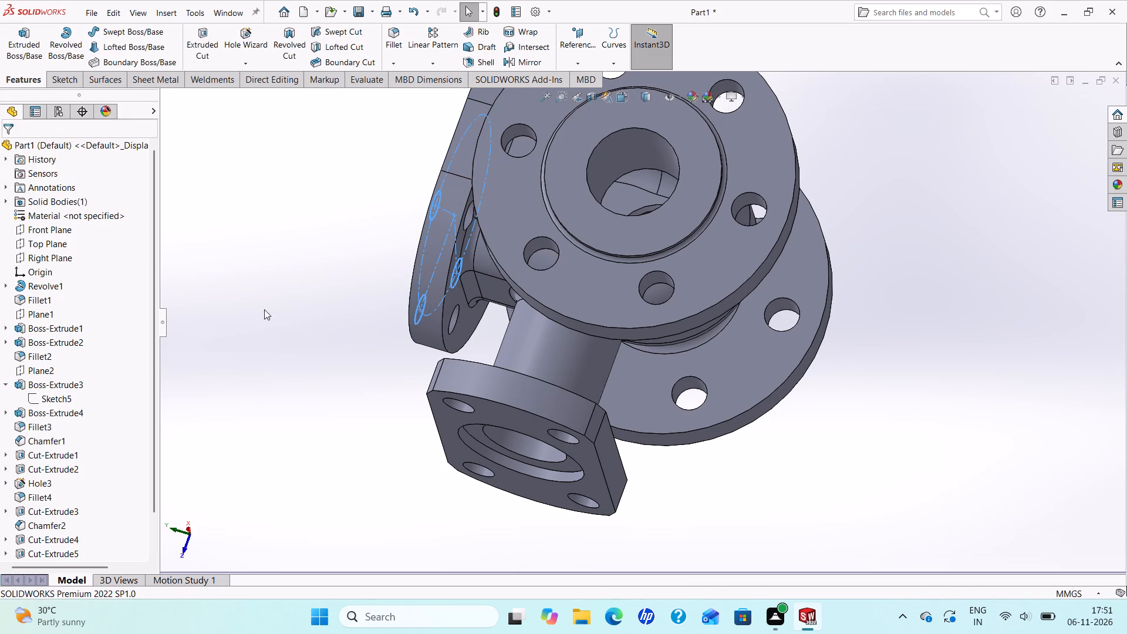
# Mirror the new three-hole cut about the Front Plane onto the other half of the oblong flange.
pyautogui.moveTo(312, 276); pyautogui.dragTo(295, 167, button='middle')
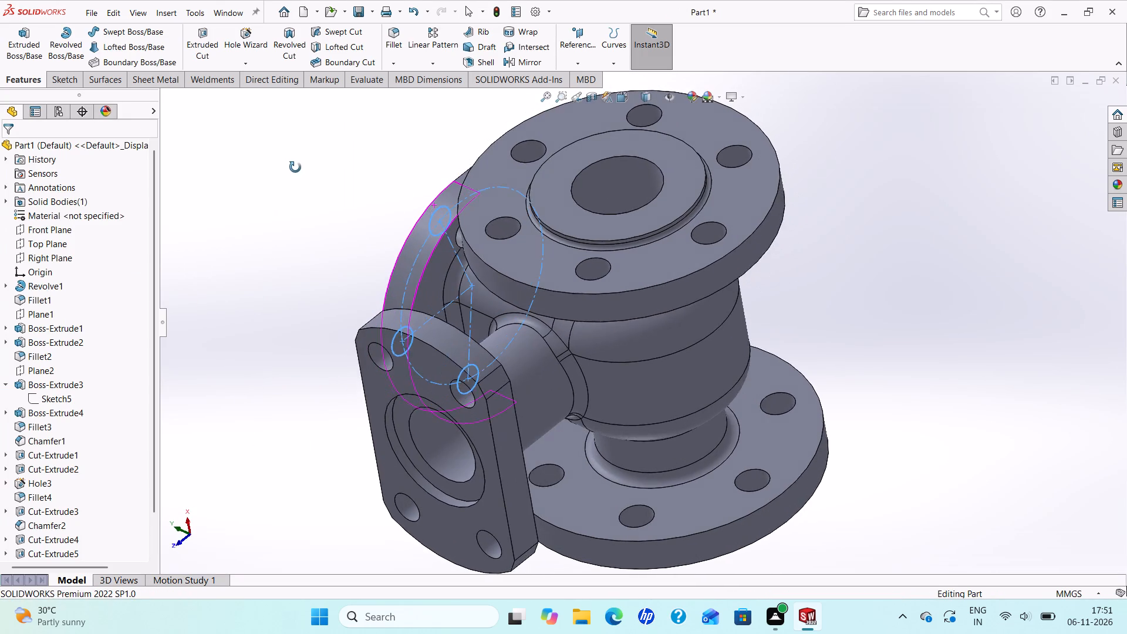
pyautogui.moveTo(295, 167); pyautogui.dragTo(313, 145, button='middle')
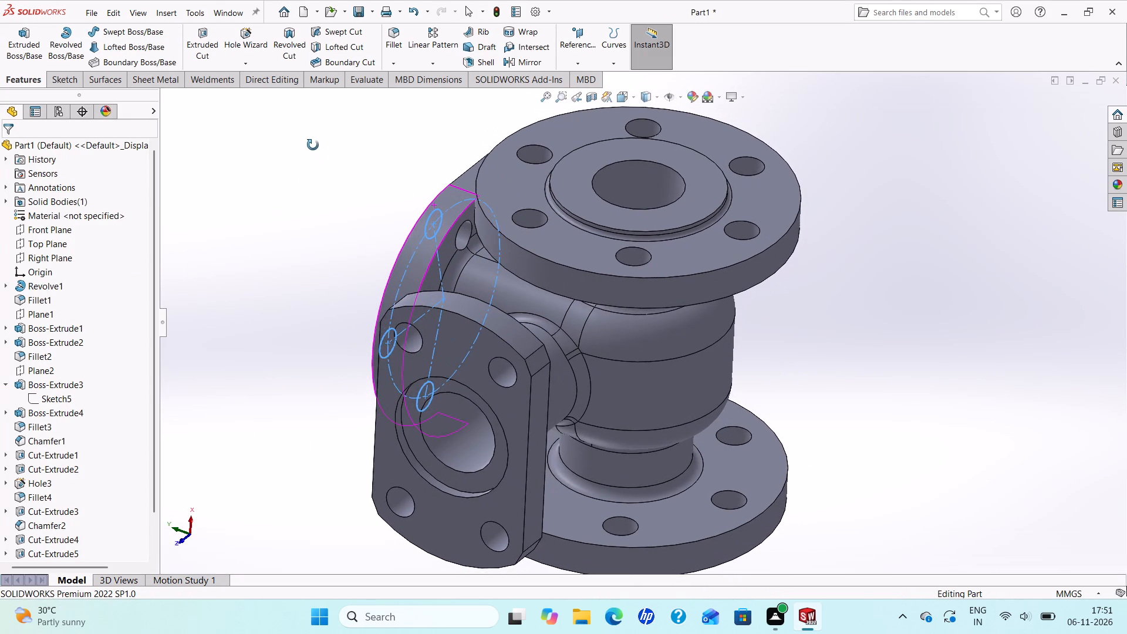
pyautogui.moveTo(313, 145); pyautogui.dragTo(292, 130, button='middle')
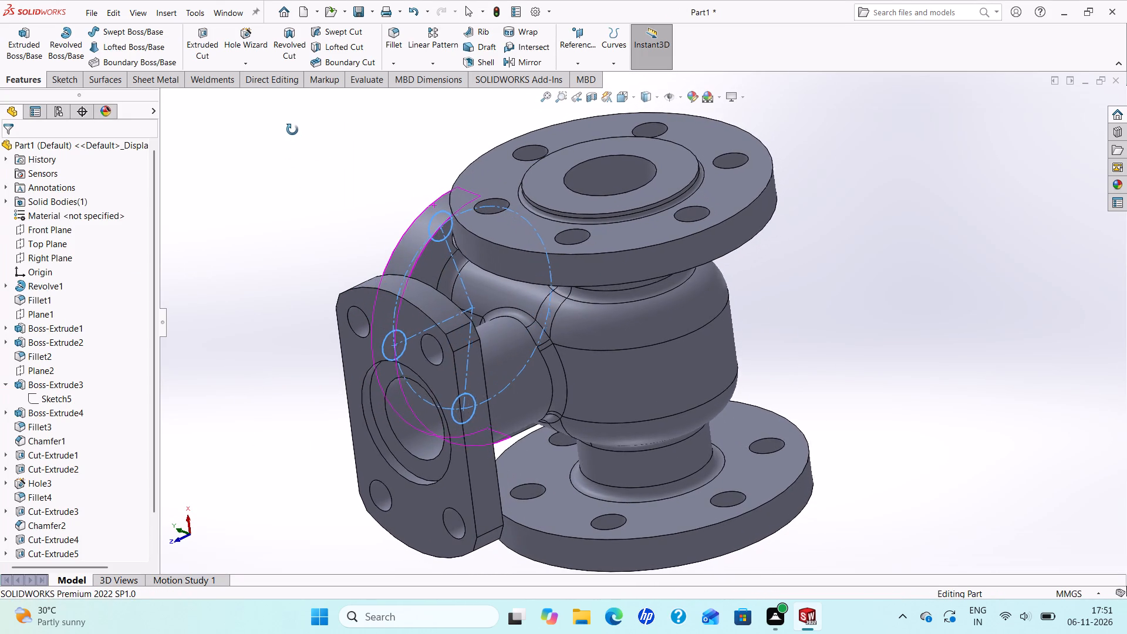
pyautogui.moveTo(292, 130); pyautogui.dragTo(443, 252, button='middle')
pyautogui.scroll(4, 443, 252)
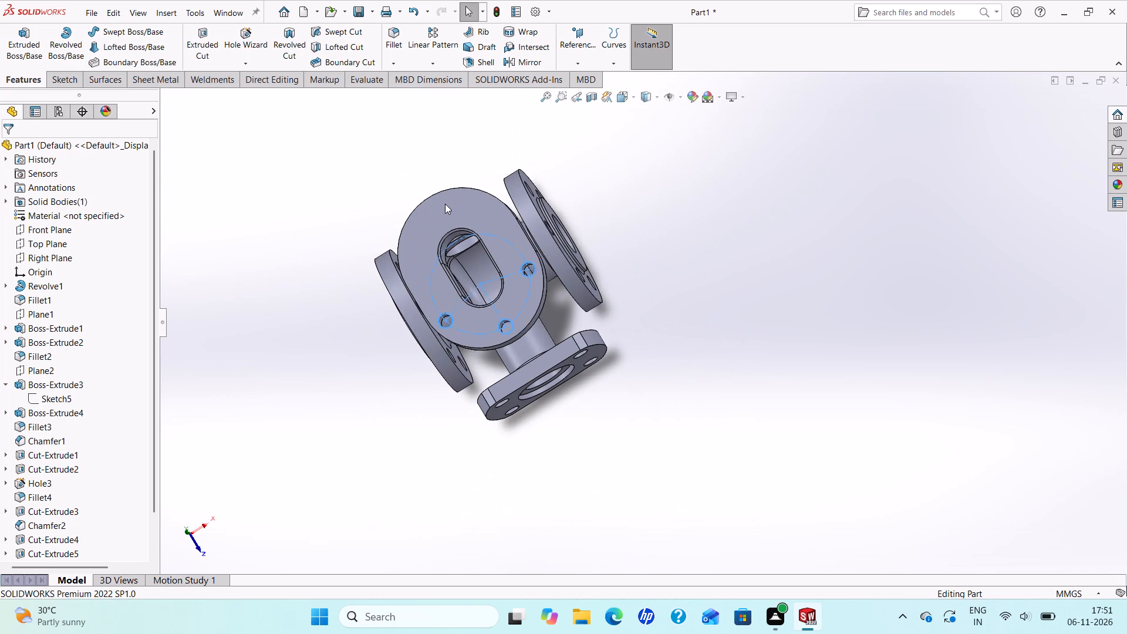
pyautogui.moveTo(445, 204); pyautogui.dragTo(432, 201, button='middle')
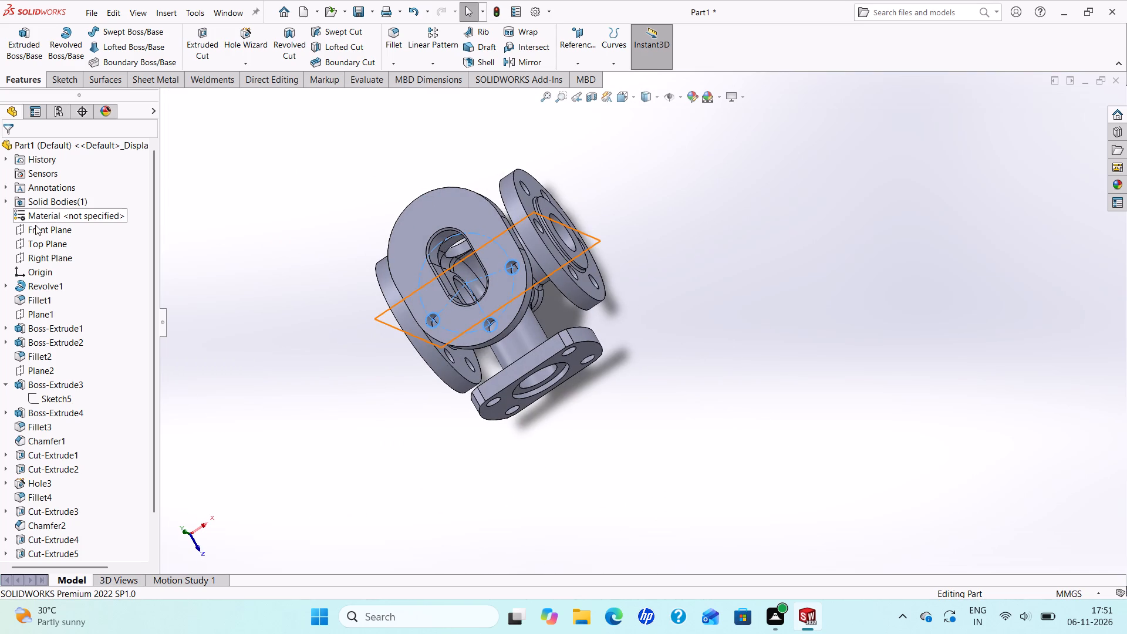
pyautogui.click(35, 225)
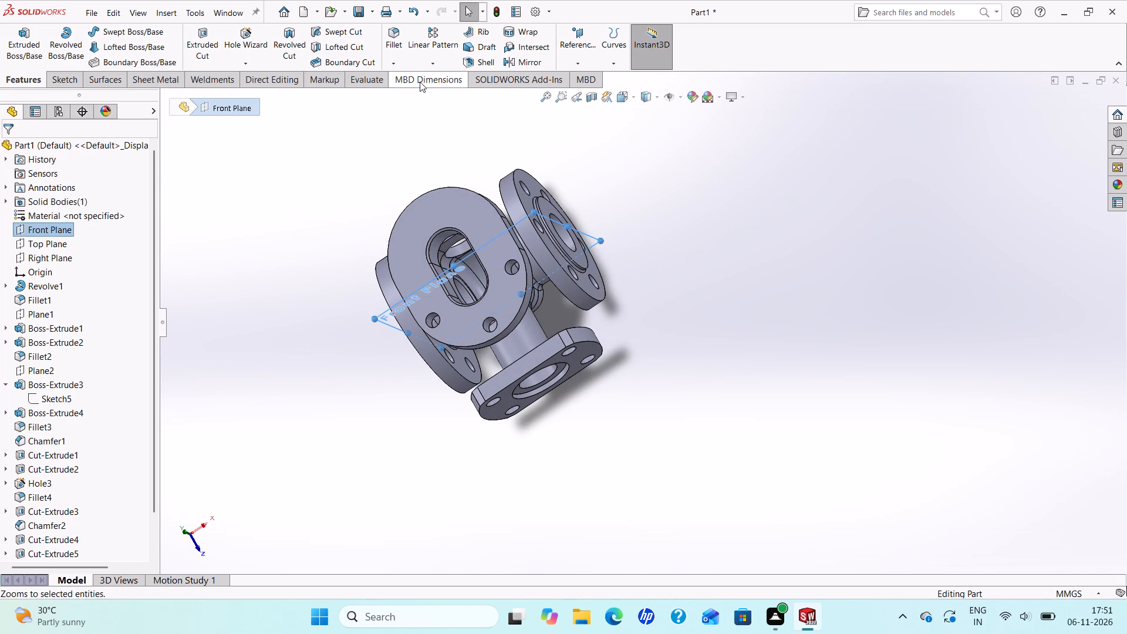
pyautogui.click(521, 57)
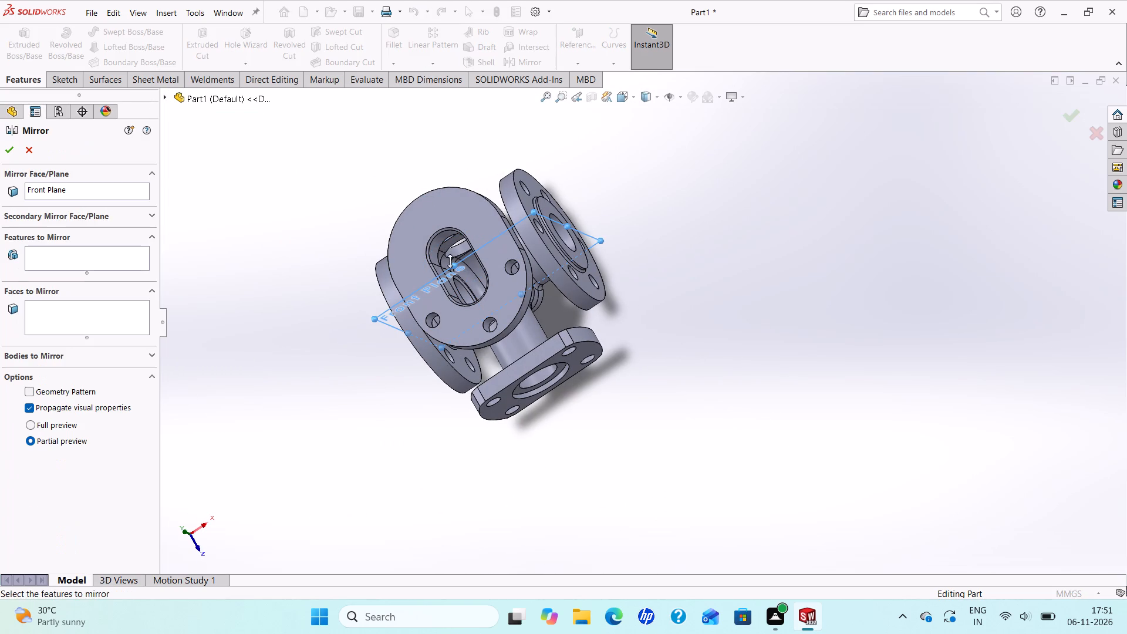
pyautogui.scroll(-1, 448, 278)
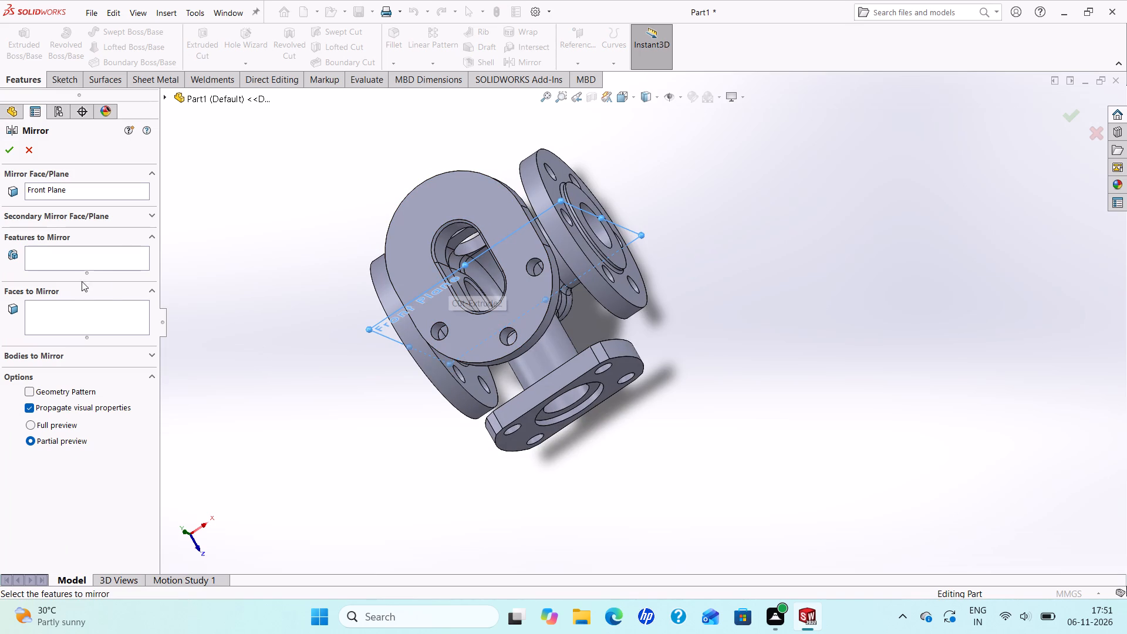
pyautogui.click(165, 98)
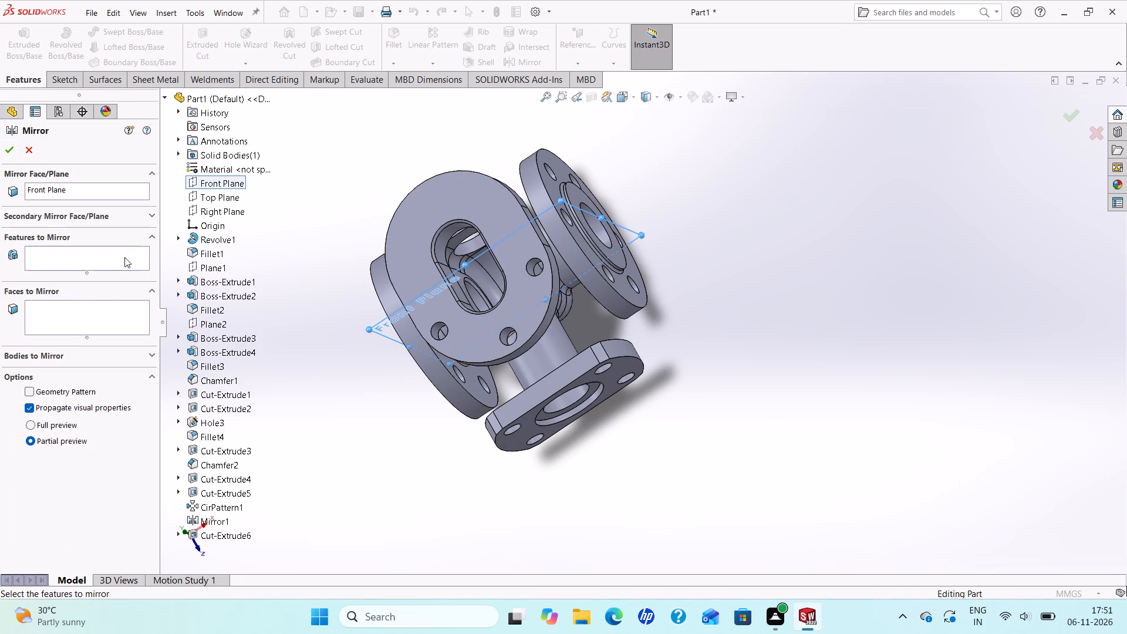
pyautogui.click(212, 534)
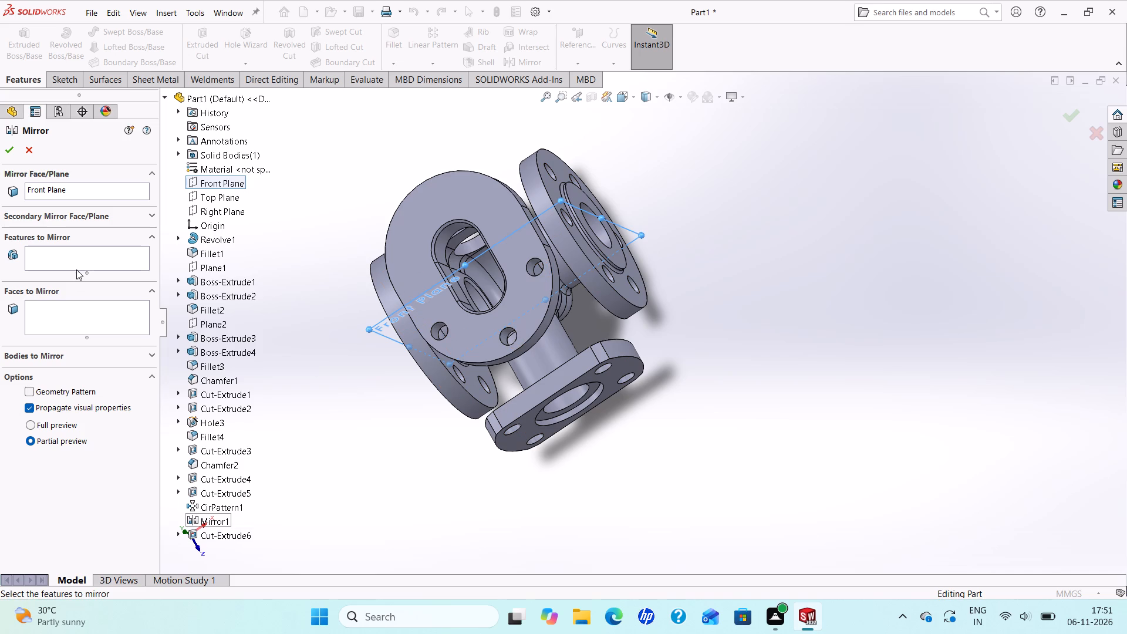
pyautogui.click(76, 259)
pyautogui.click(225, 539)
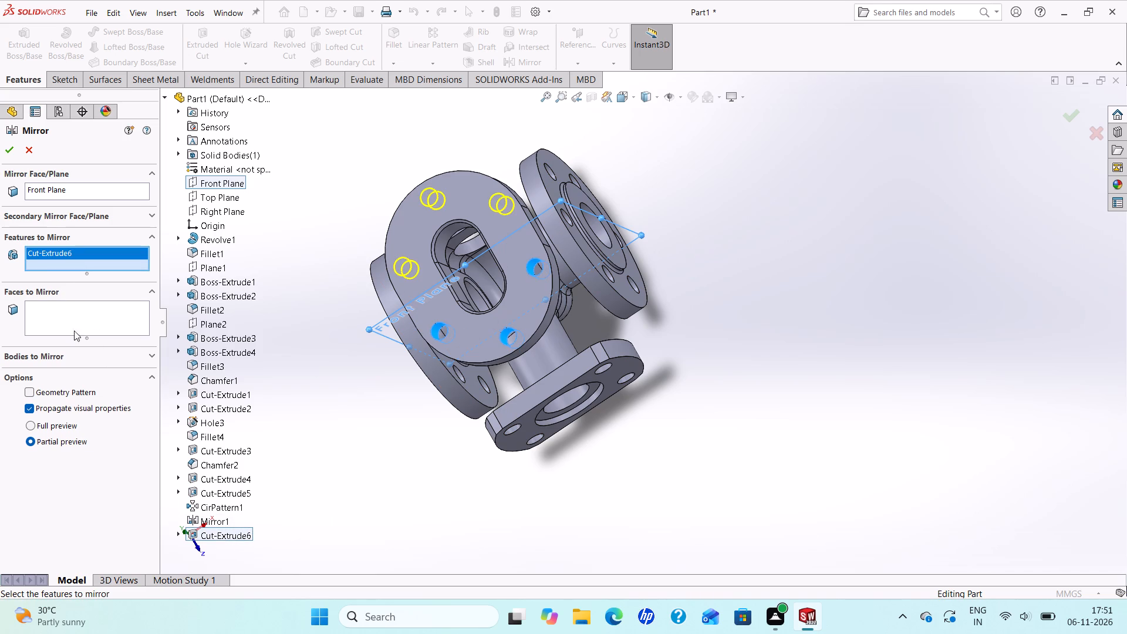
pyautogui.click(8, 153)
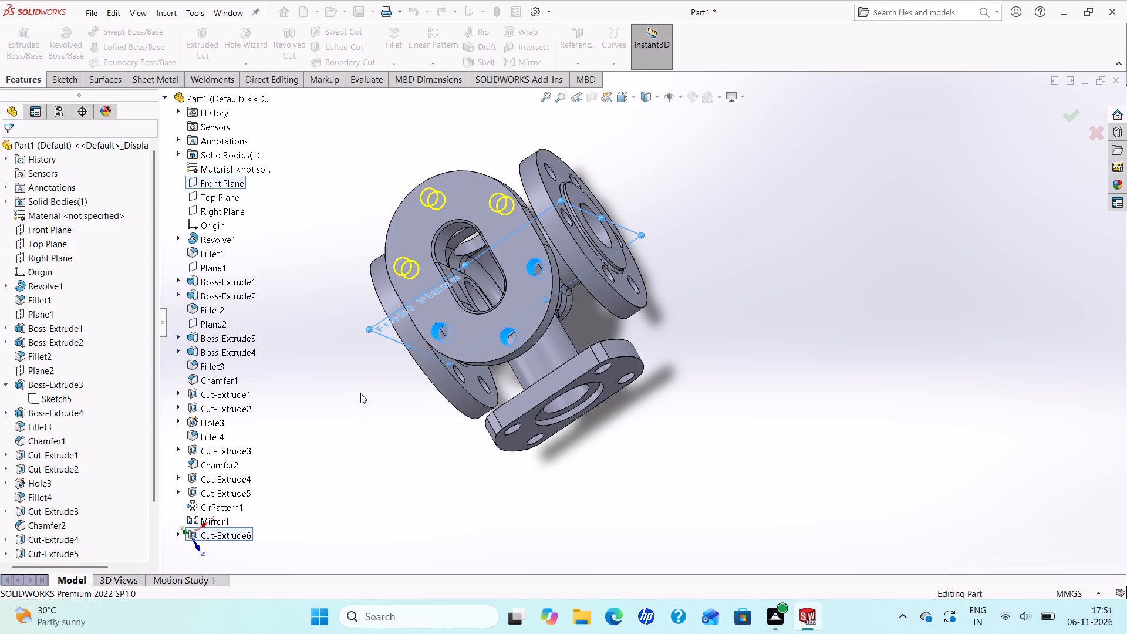
# Examine the valve body from several sides, including the bolt holes in the oblong, round and side-branch flanges.
pyautogui.moveTo(552, 316); pyautogui.dragTo(586, 347, button='middle')
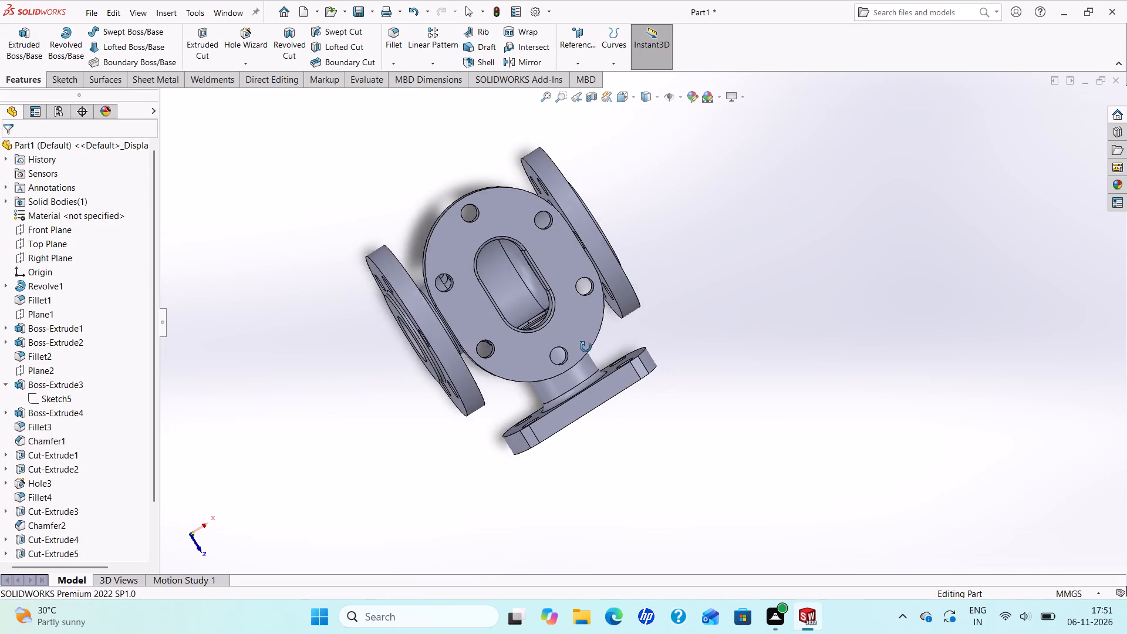
pyautogui.moveTo(586, 347); pyautogui.dragTo(336, 166, button='middle')
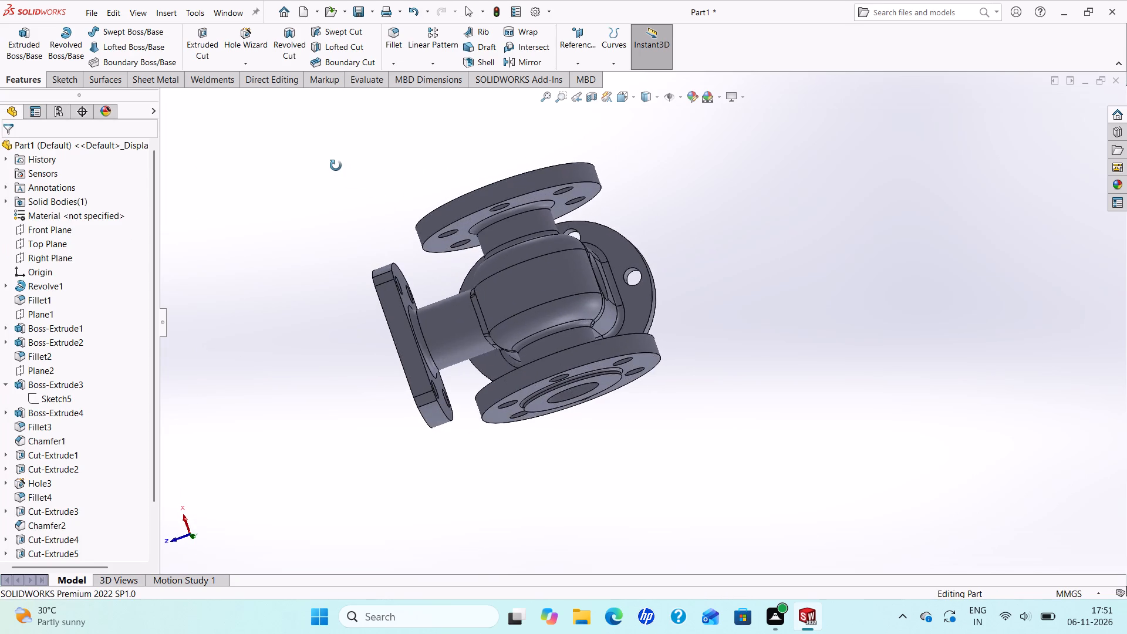
pyautogui.moveTo(336, 166); pyautogui.dragTo(554, 291, button='middle')
pyautogui.scroll(2, 555, 291)
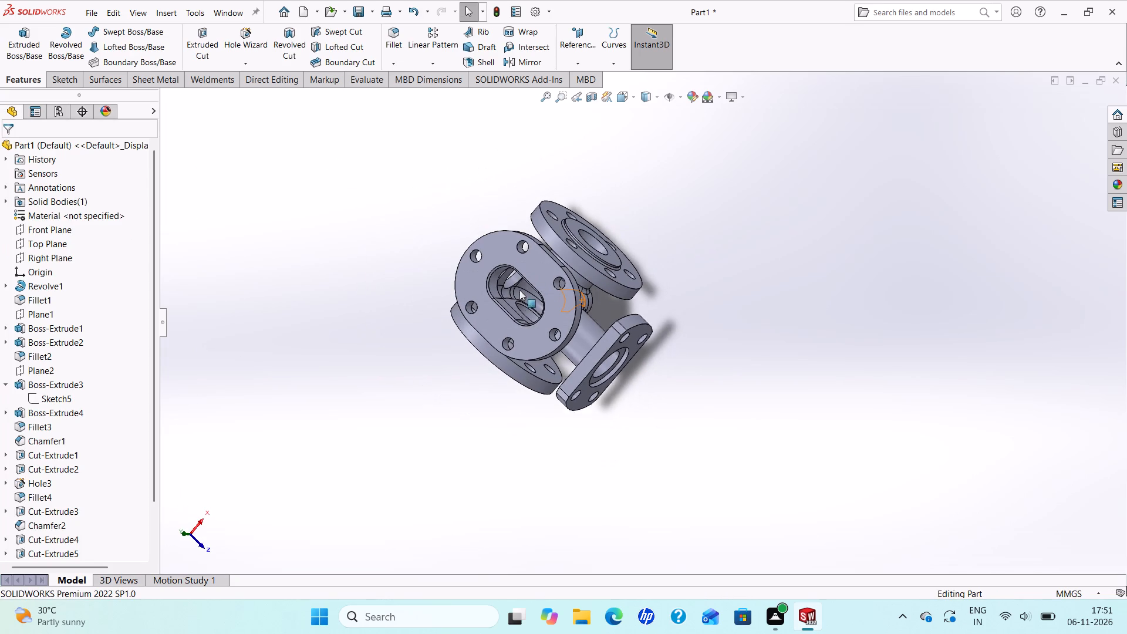
pyautogui.scroll(-2, 524, 334)
pyautogui.moveTo(586, 295); pyautogui.dragTo(603, 225, button='middle')
pyautogui.scroll(1, 603, 225)
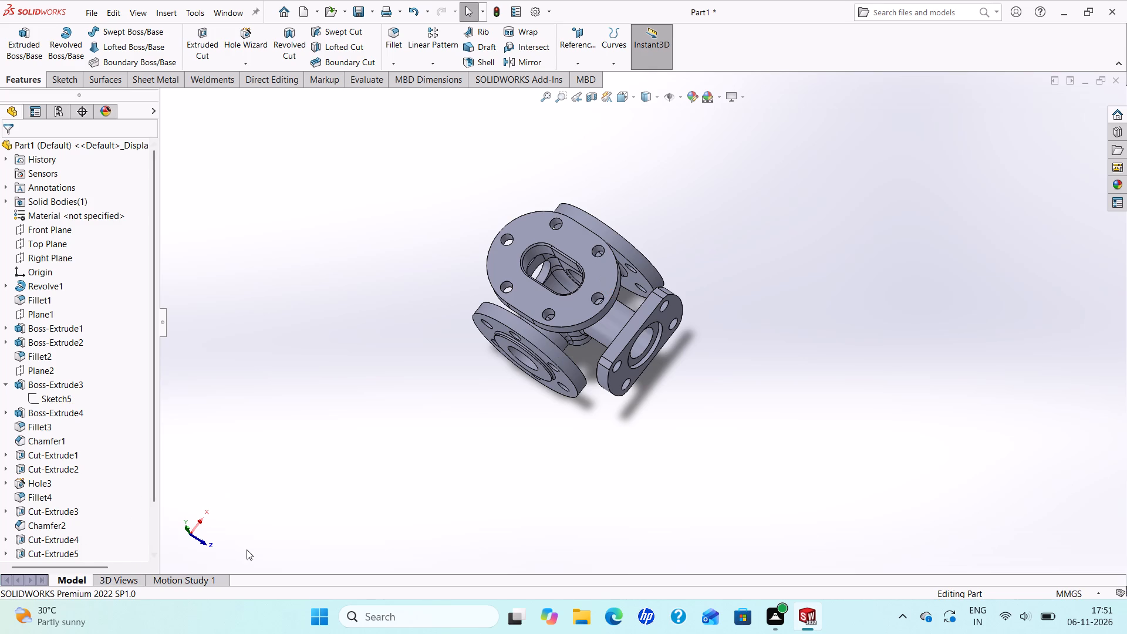
pyautogui.click(200, 522)
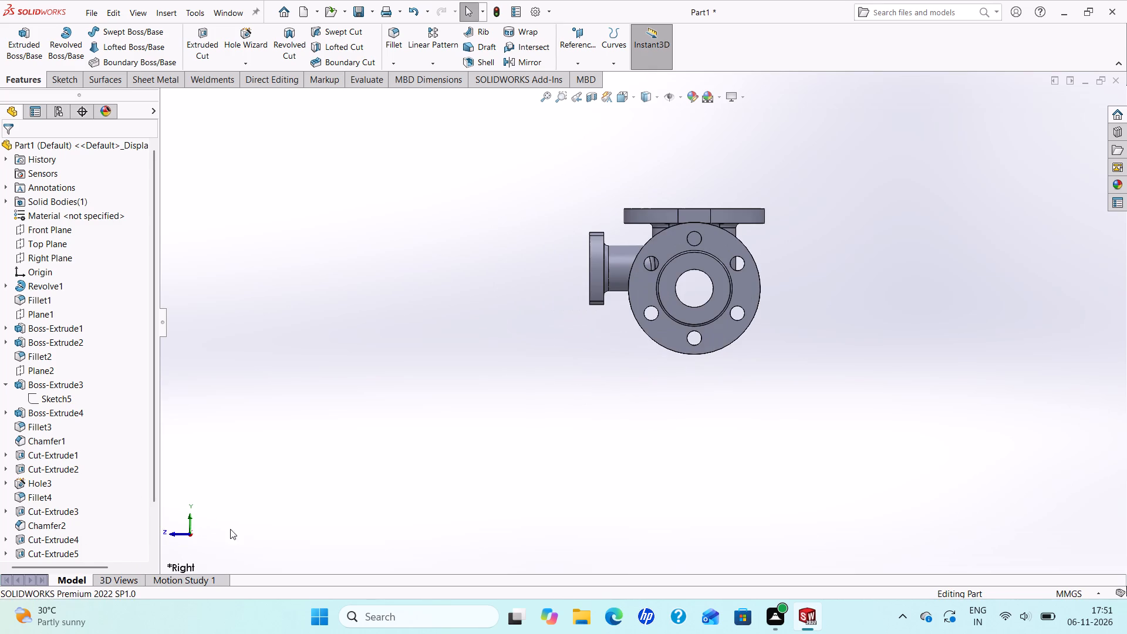
pyautogui.click(170, 534)
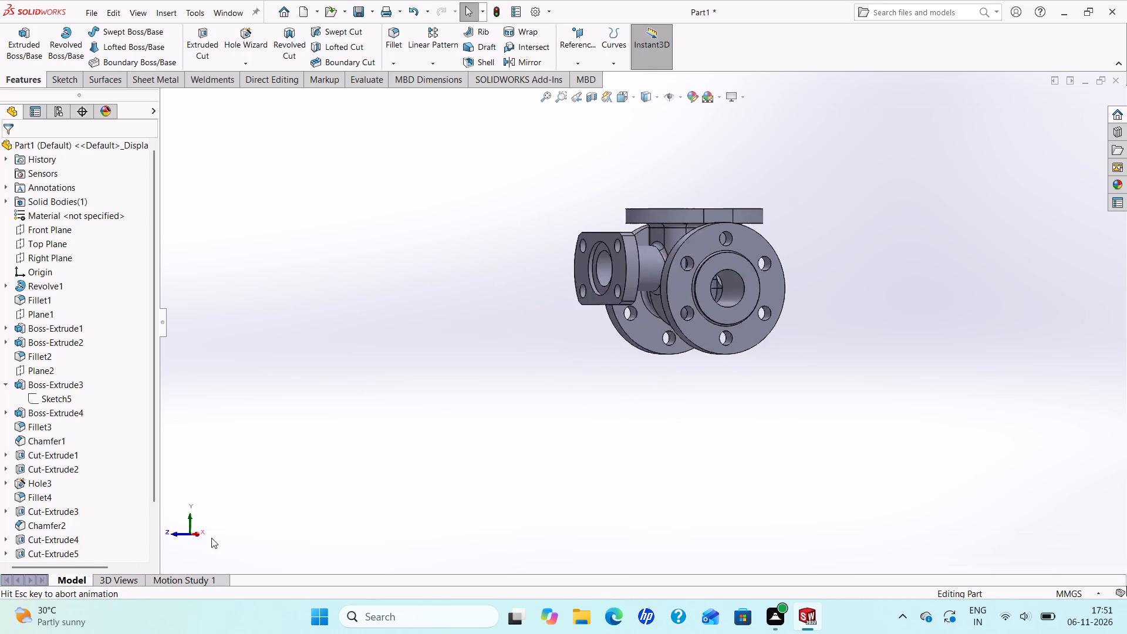
pyautogui.moveTo(618, 347); pyautogui.dragTo(469, 488, button='middle')
pyautogui.scroll(-2, 747, 285)
pyautogui.scroll(1, 625, 312)
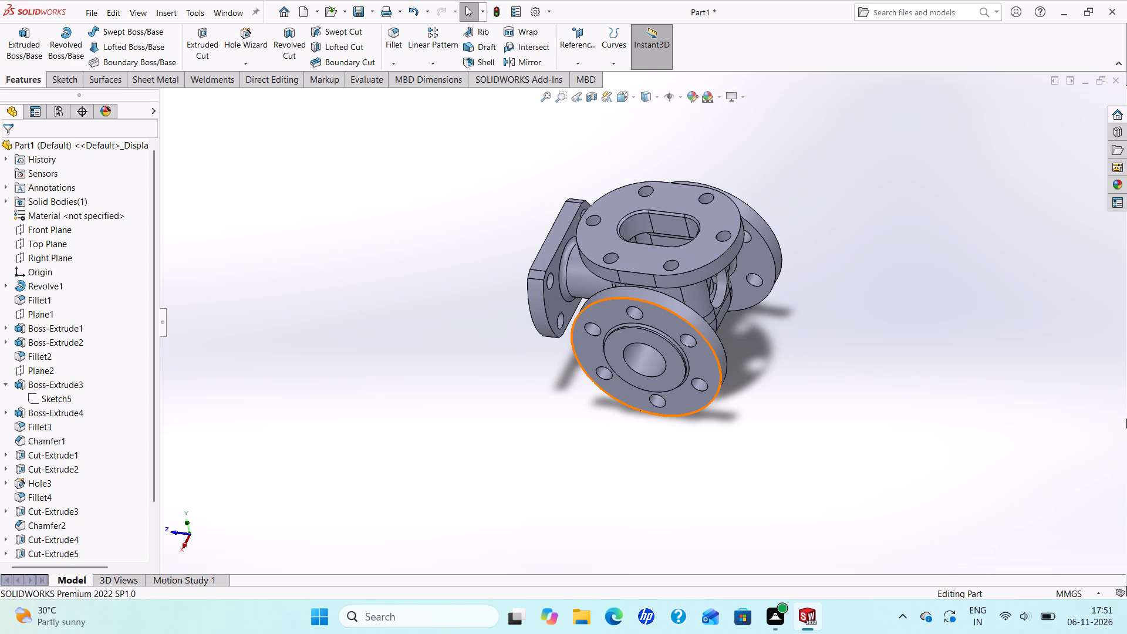
pyautogui.scroll(-1, 733, 260)
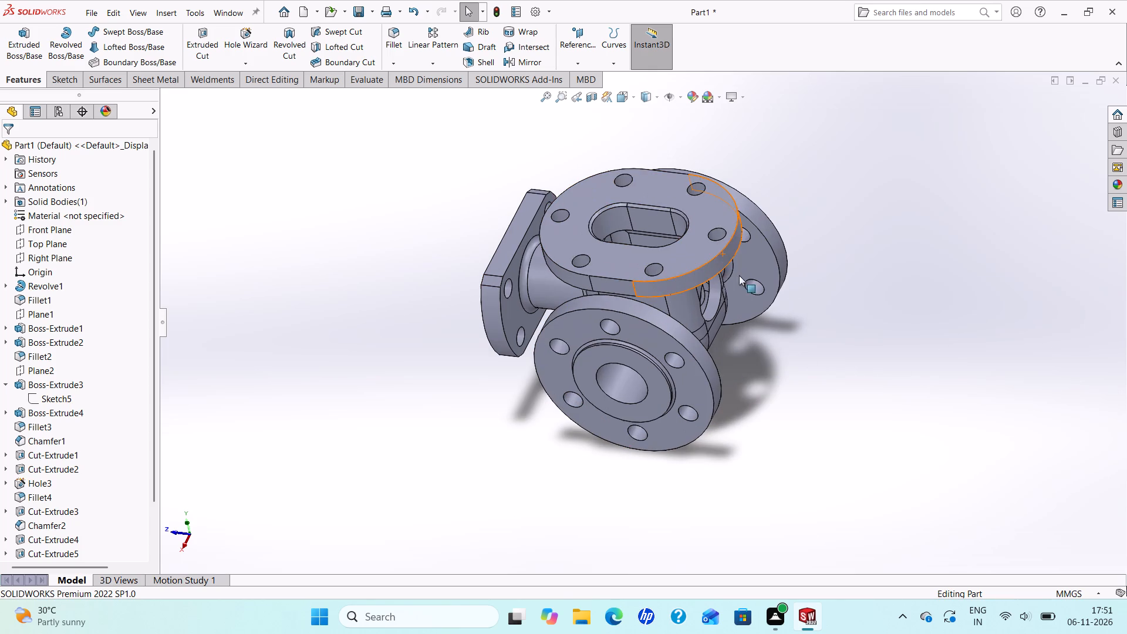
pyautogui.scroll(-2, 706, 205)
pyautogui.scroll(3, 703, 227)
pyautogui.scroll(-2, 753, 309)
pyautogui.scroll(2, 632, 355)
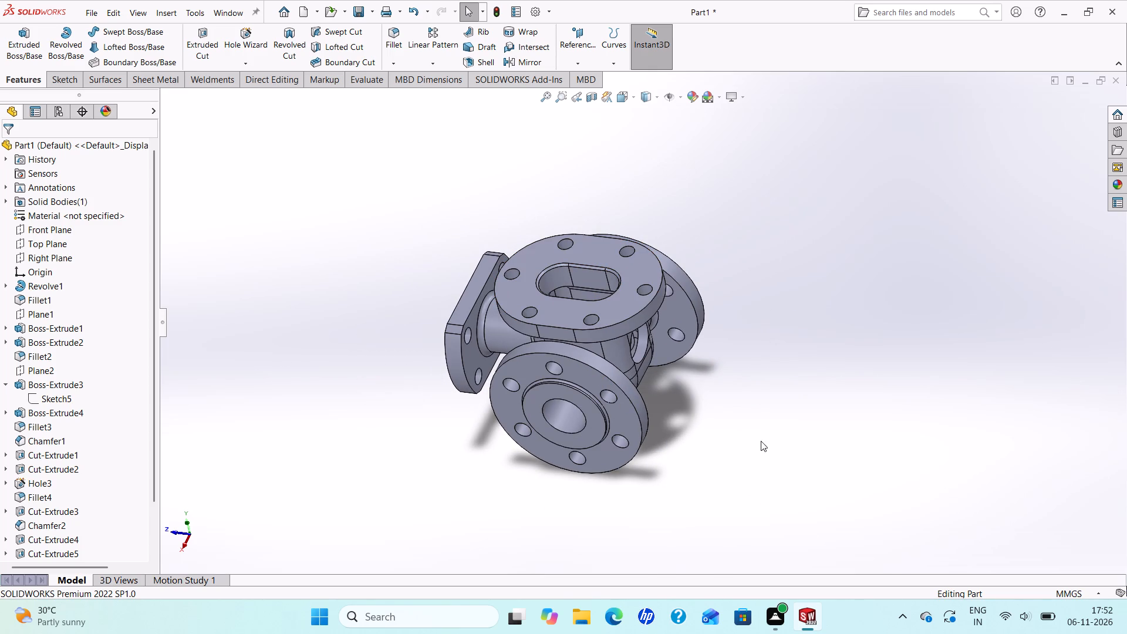
# Assign the AISI 316 Stainless Steel Sheet (SS) material from the Steel category to the valve body part.
pyautogui.rightClick(41, 215)
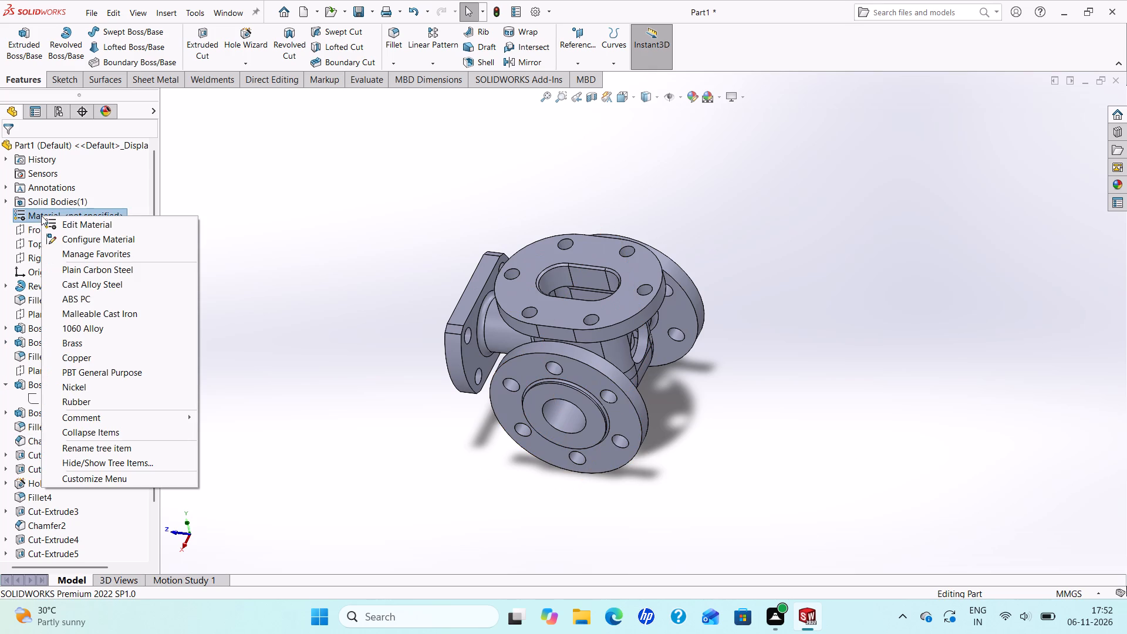
pyautogui.click(71, 221)
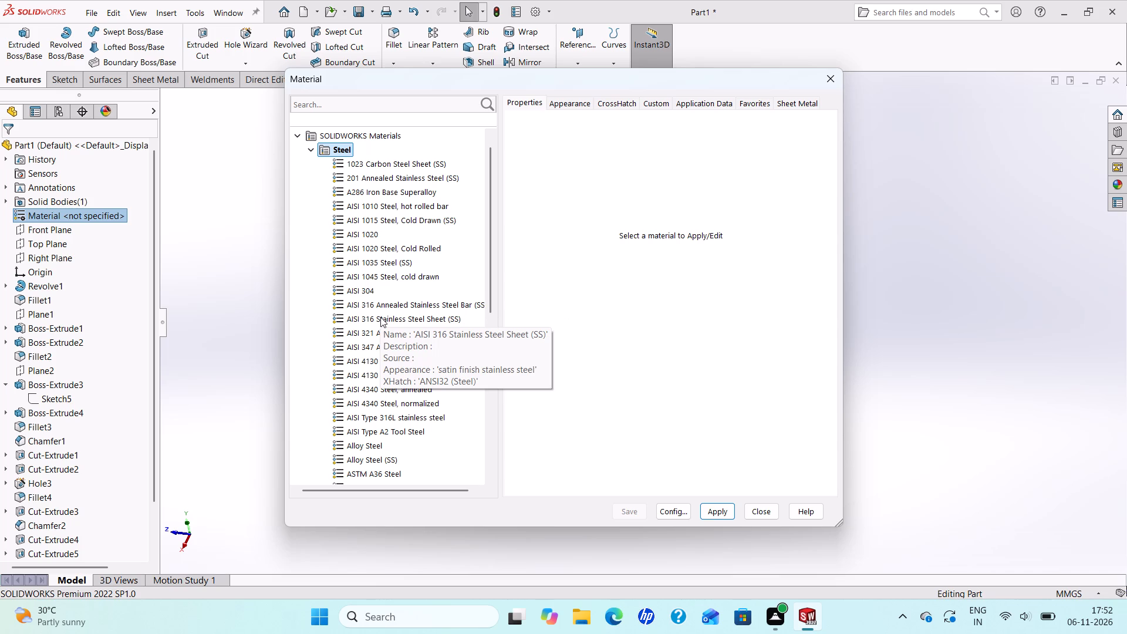
pyautogui.click(380, 317)
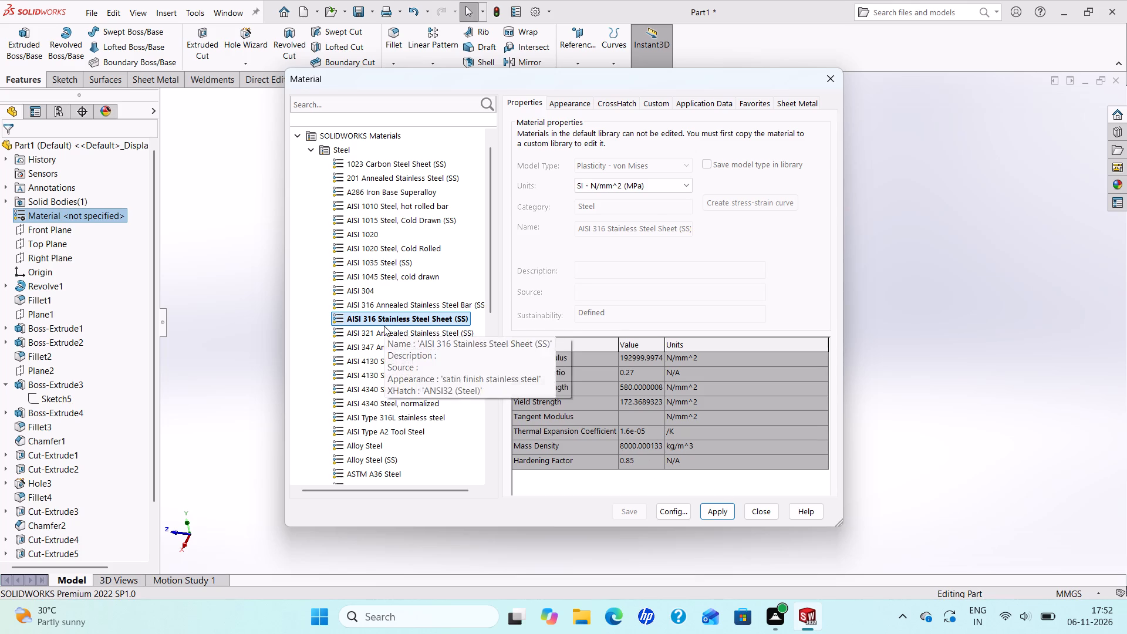
pyautogui.click(392, 308)
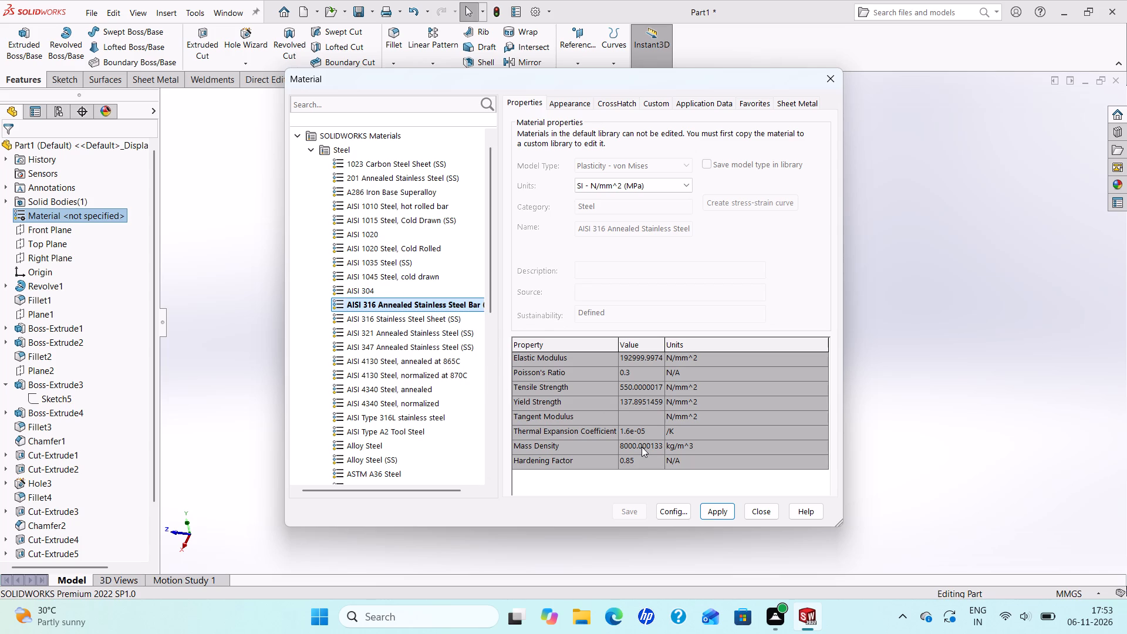
pyautogui.click(370, 320)
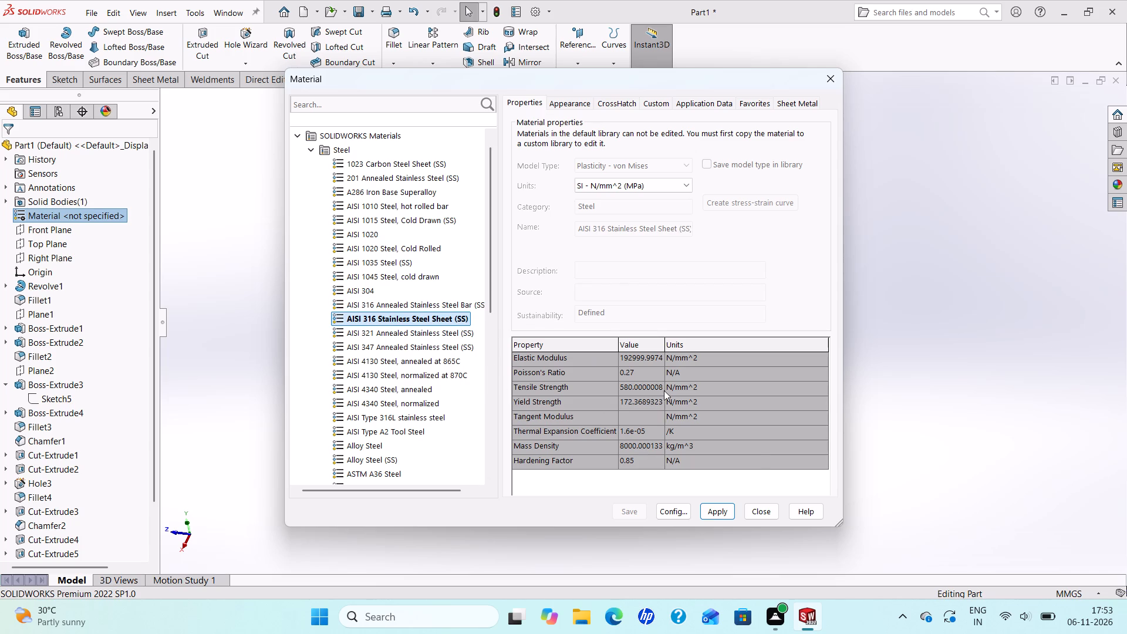
pyautogui.click(720, 514)
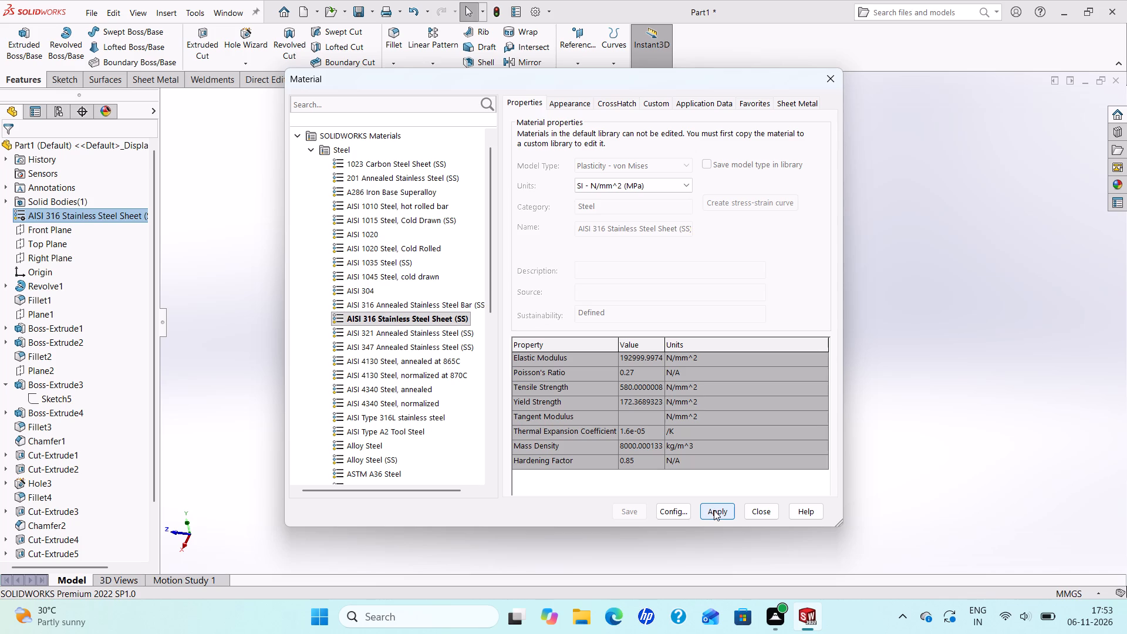
pyautogui.click(714, 510)
pyautogui.click(841, 77)
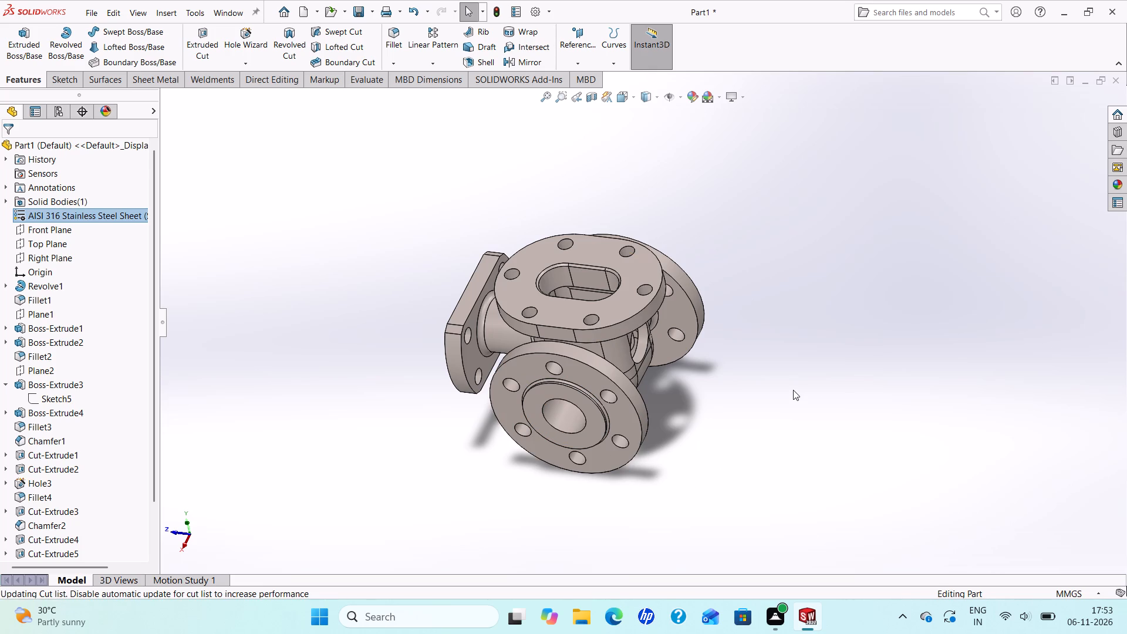
# Open the appearance library and browse its appearance categories for the valve body.
pyautogui.click(1117, 184)
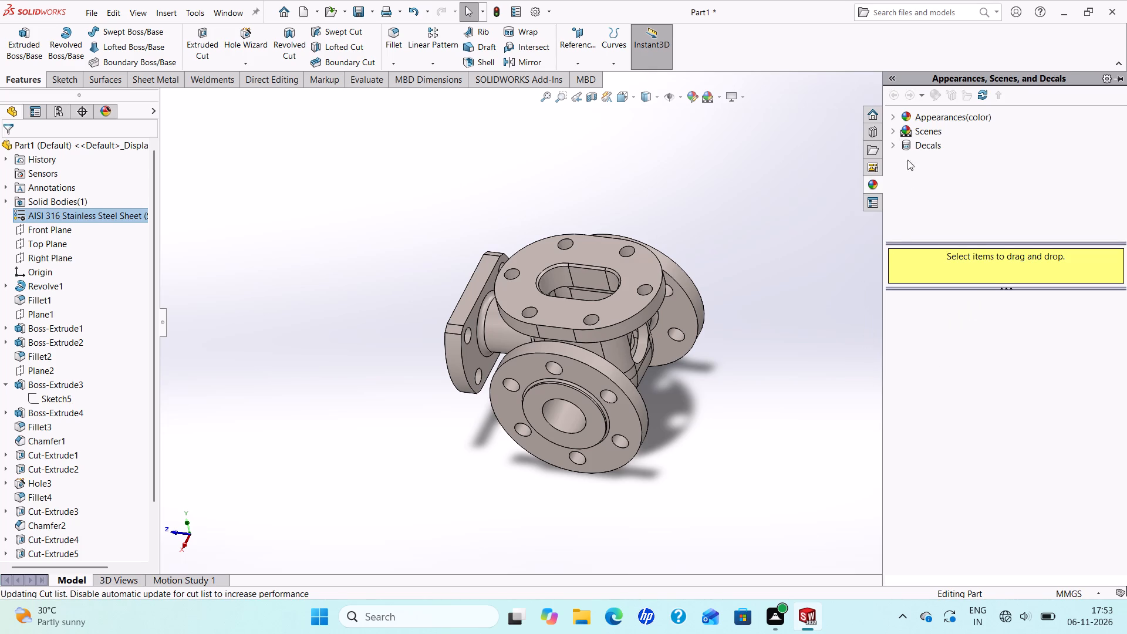
pyautogui.click(893, 115)
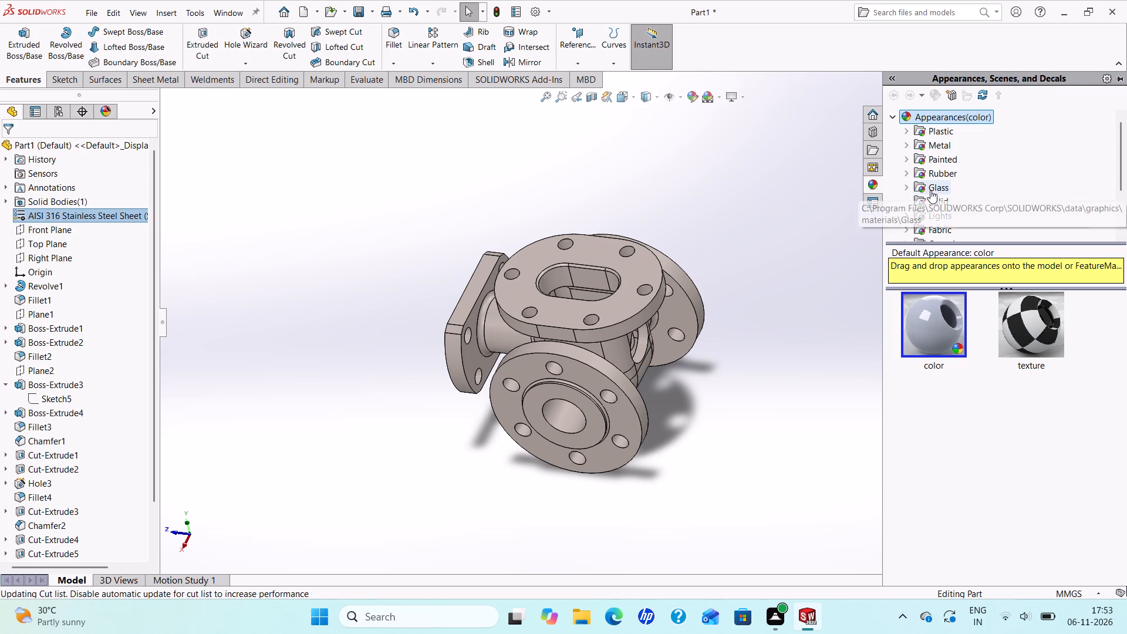
pyautogui.scroll(-1, 920, 214)
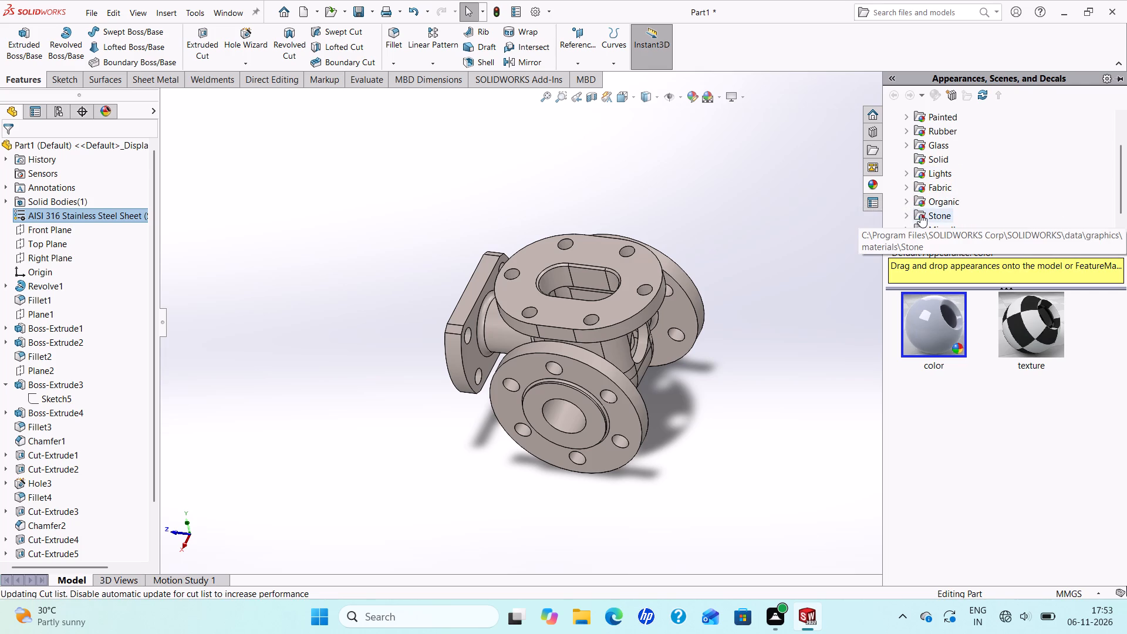
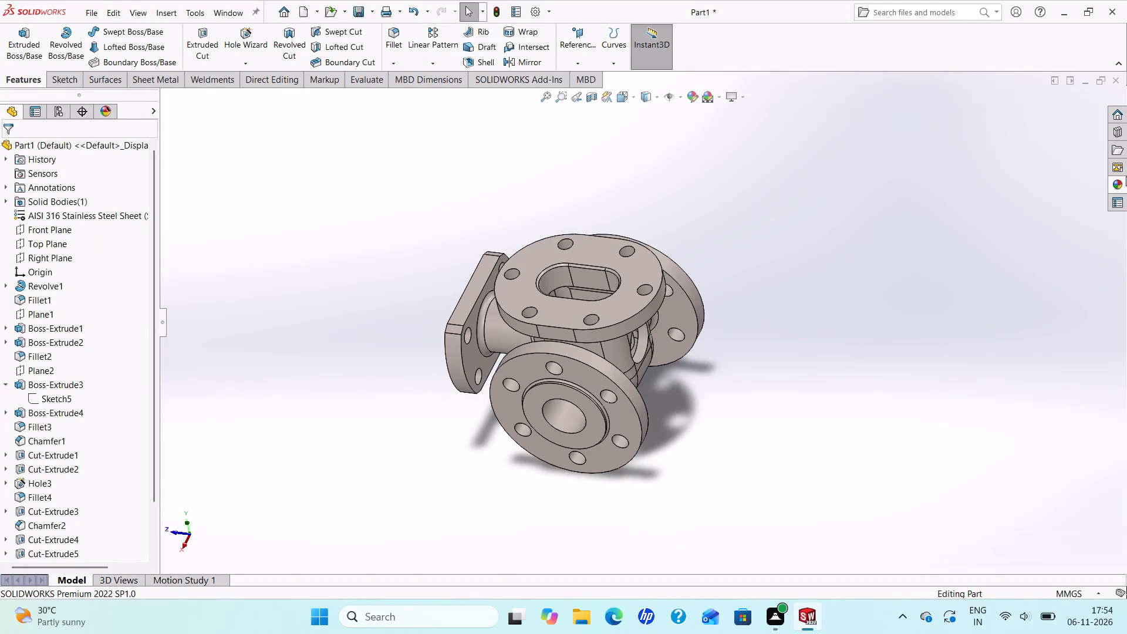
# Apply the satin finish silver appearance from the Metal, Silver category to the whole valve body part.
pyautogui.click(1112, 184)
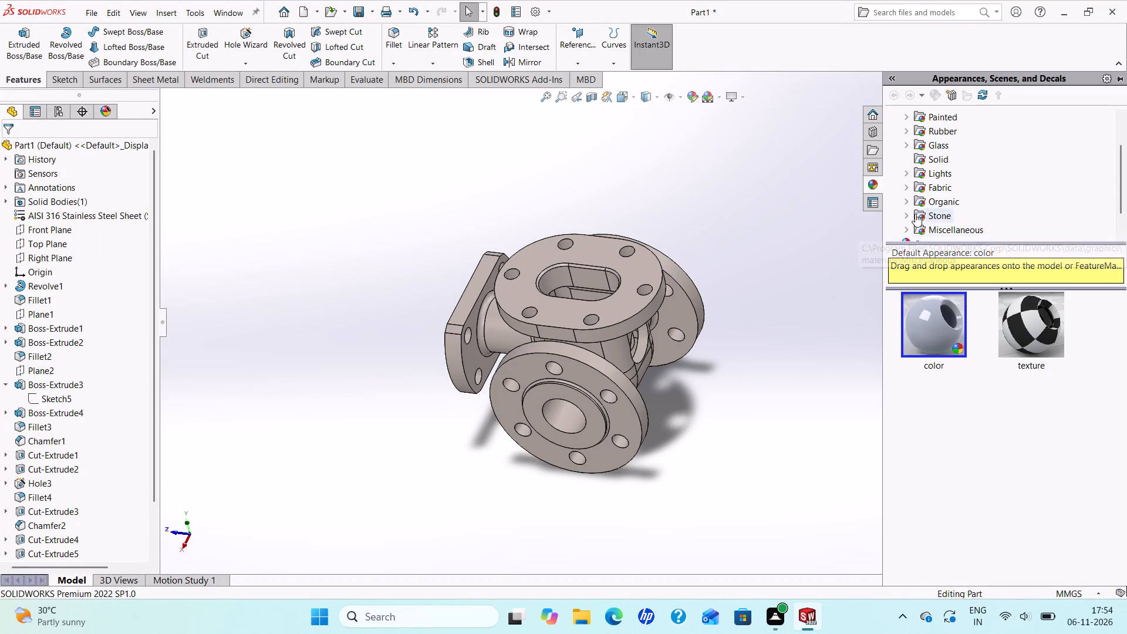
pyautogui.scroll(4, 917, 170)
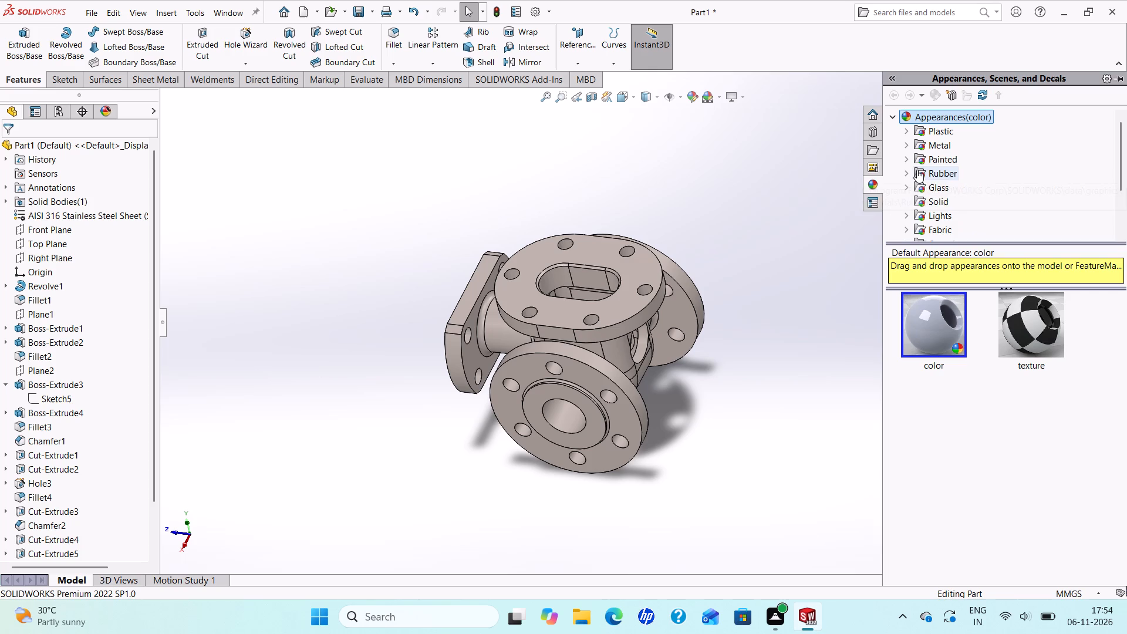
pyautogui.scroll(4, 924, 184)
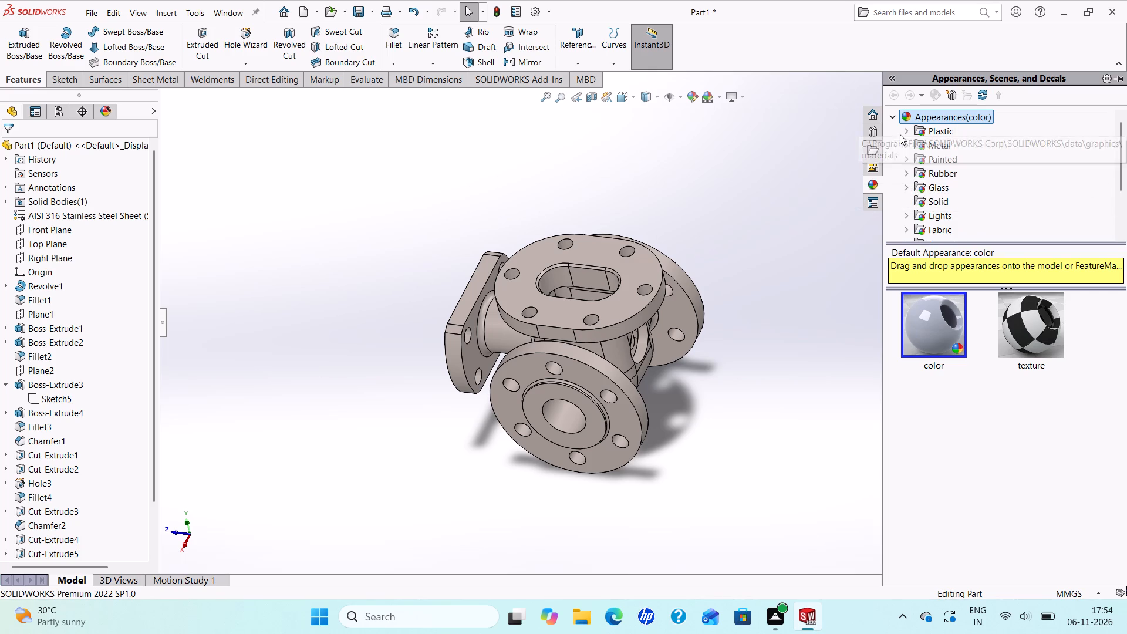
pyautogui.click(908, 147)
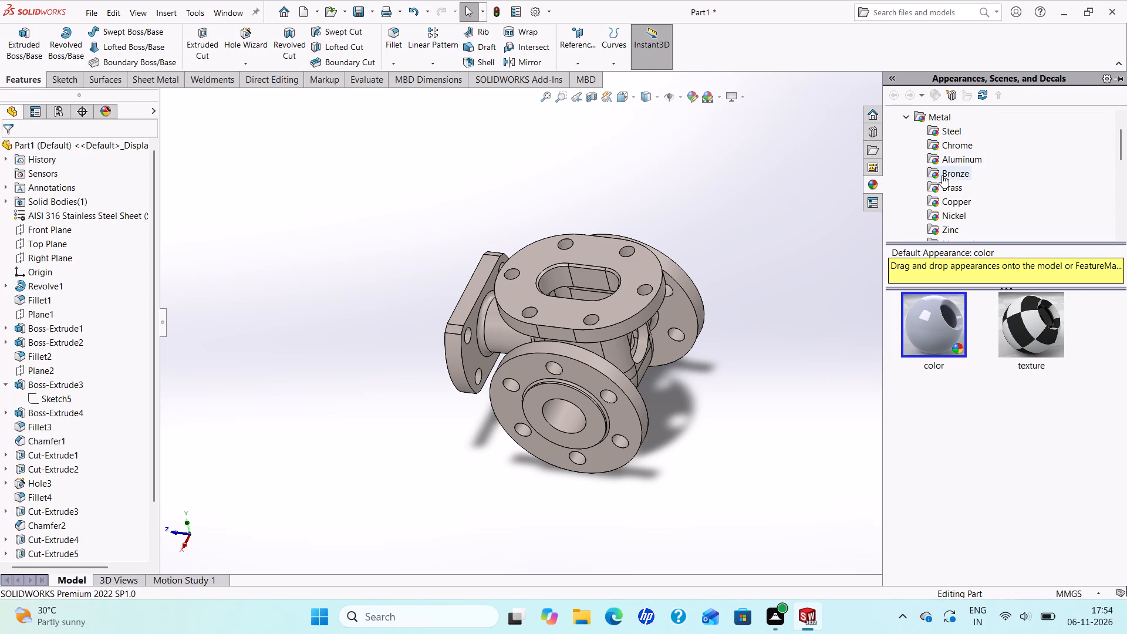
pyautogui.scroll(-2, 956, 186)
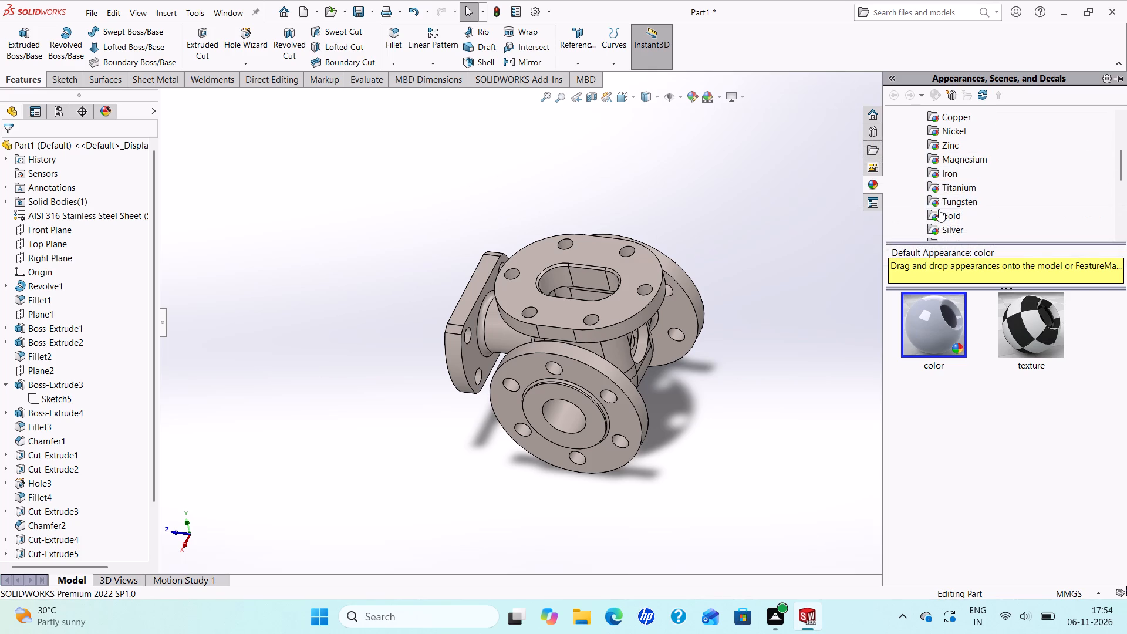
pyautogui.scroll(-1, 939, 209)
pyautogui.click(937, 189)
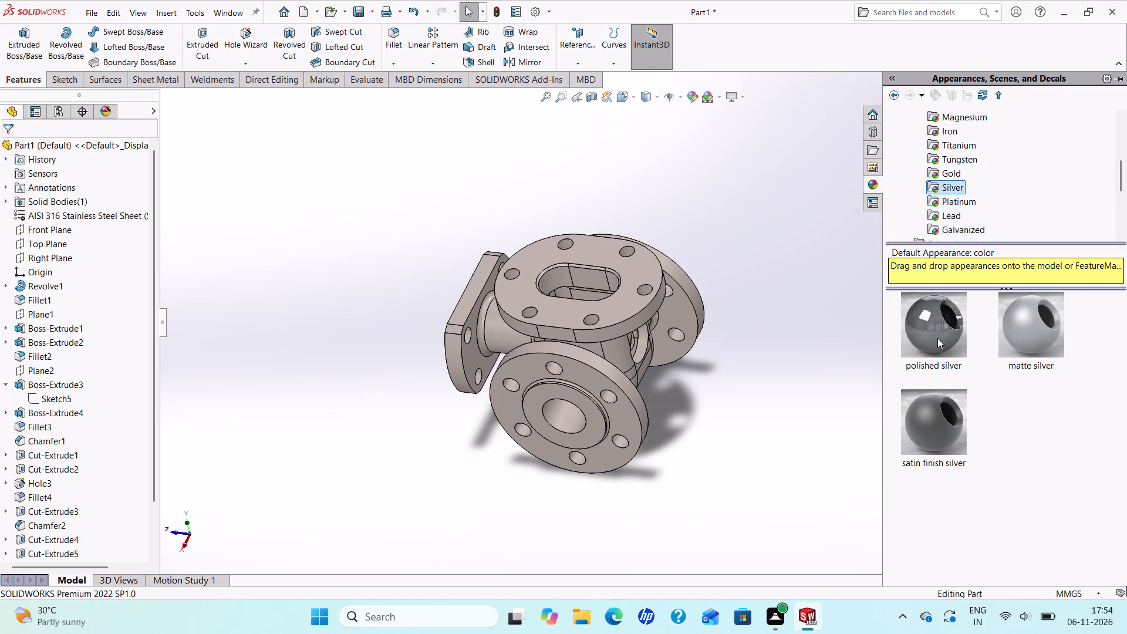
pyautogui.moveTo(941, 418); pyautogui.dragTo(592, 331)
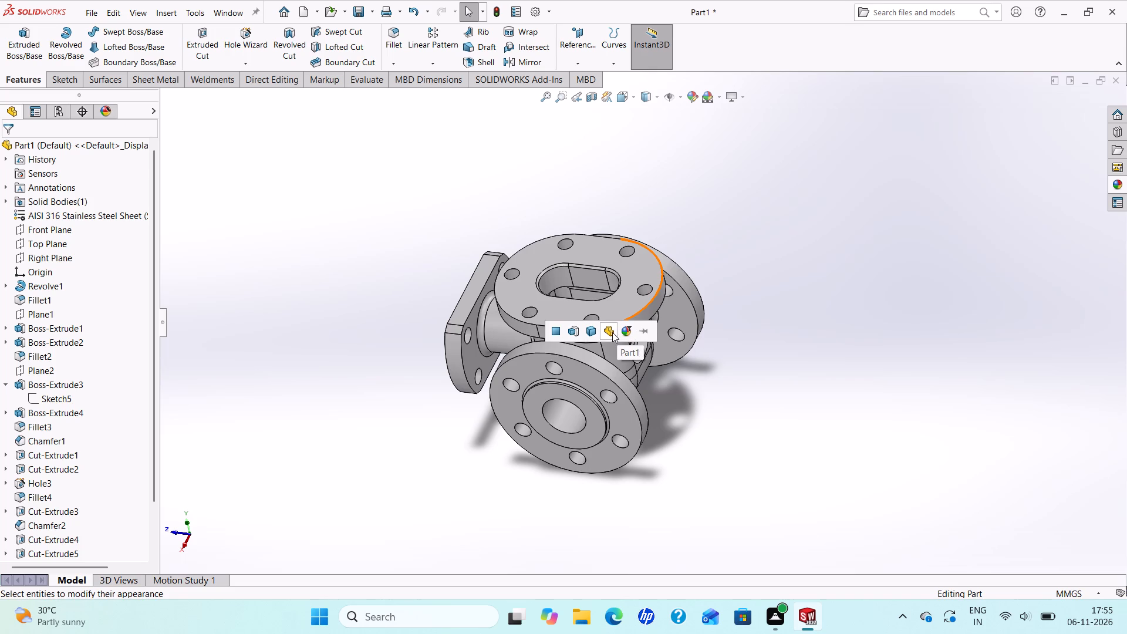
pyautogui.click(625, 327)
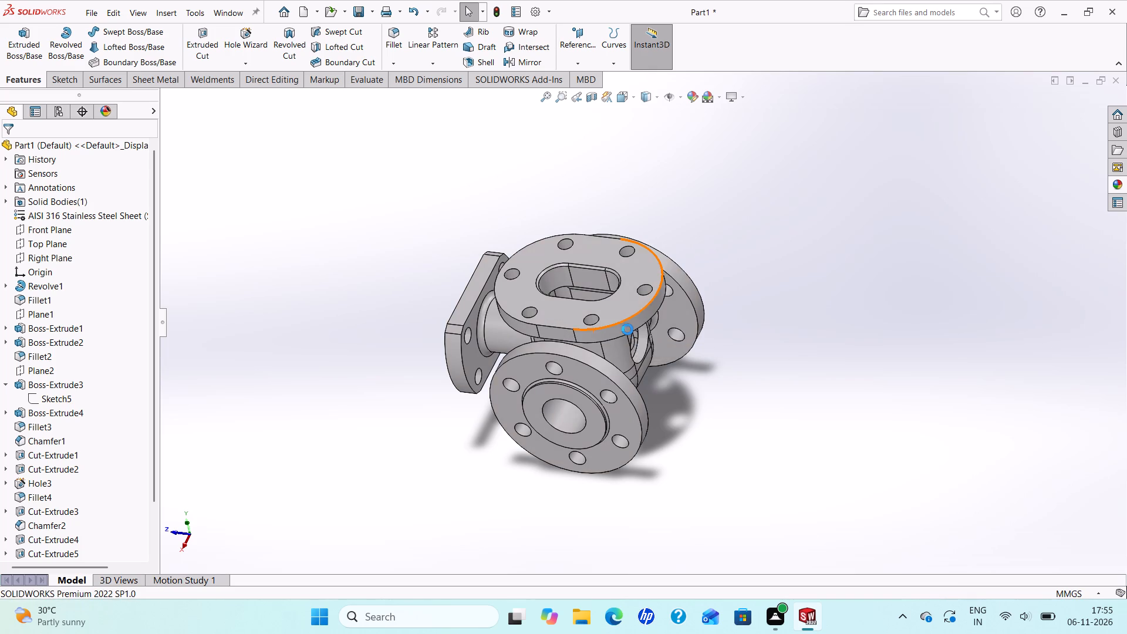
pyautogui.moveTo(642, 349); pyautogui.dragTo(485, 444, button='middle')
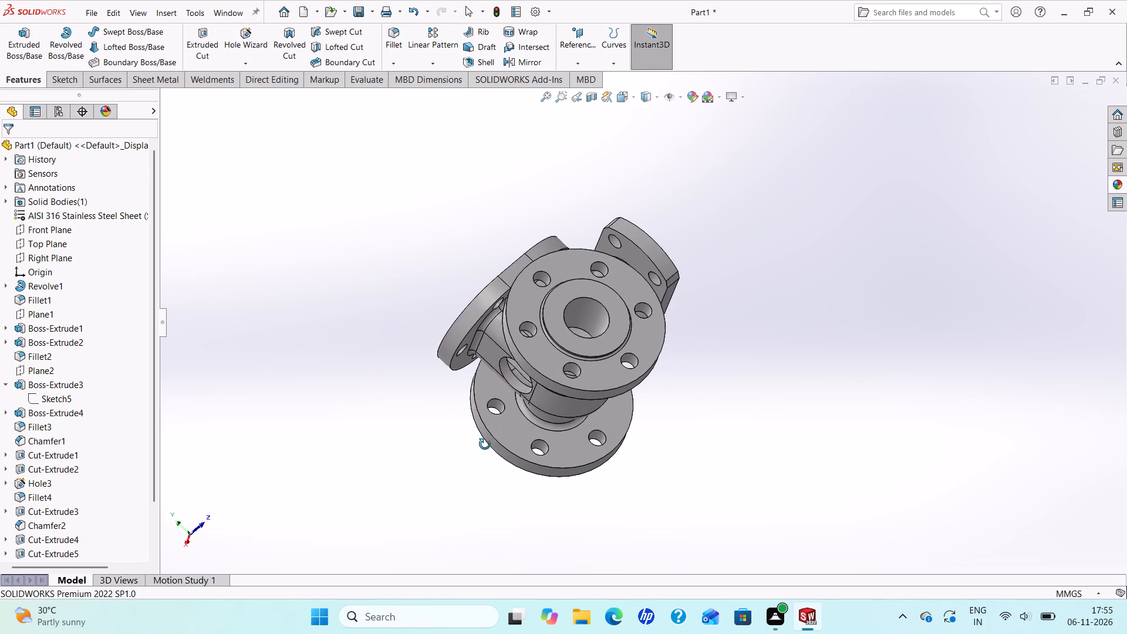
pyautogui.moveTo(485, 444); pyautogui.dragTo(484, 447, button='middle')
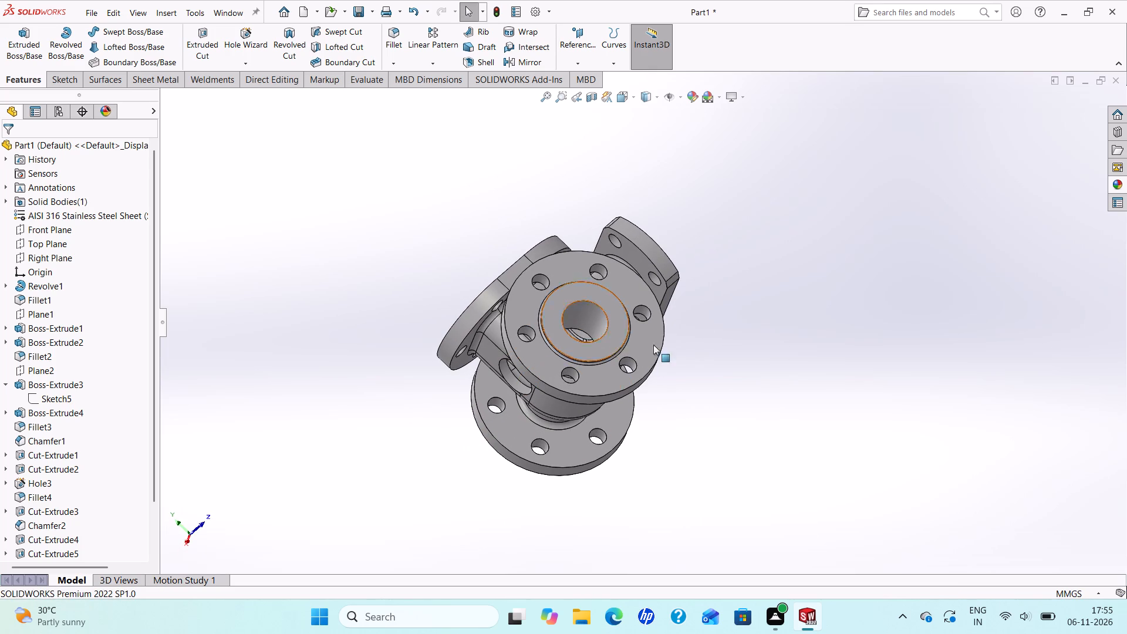
# Apply the polished silver appearance from the Silver category to the whole valve body part.
pyautogui.click(1116, 185)
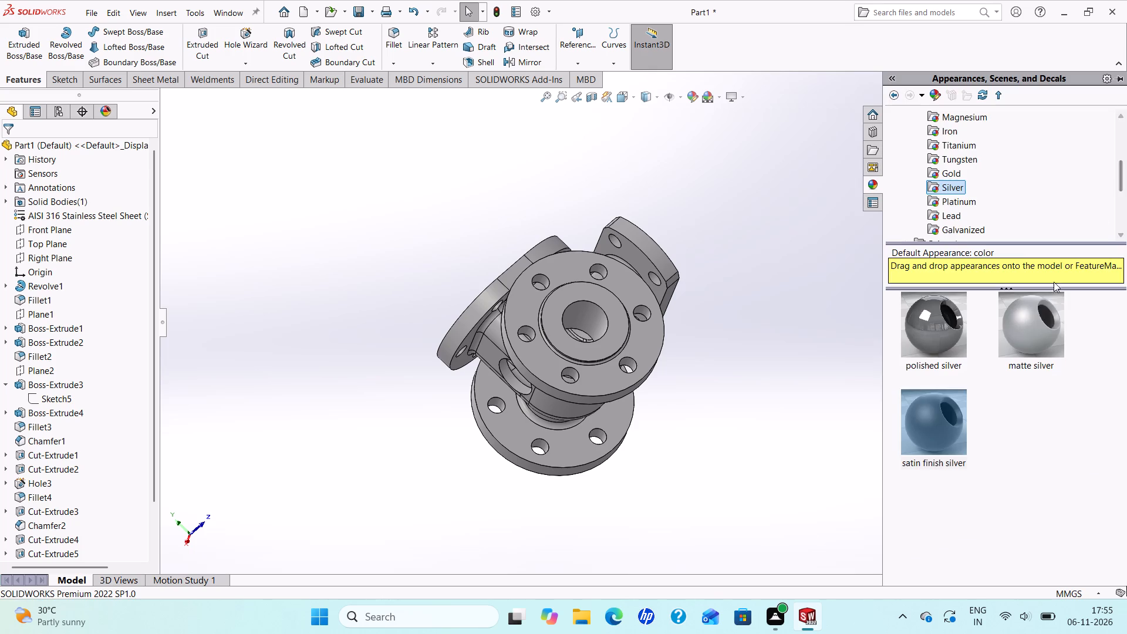
pyautogui.moveTo(937, 340); pyautogui.dragTo(609, 344)
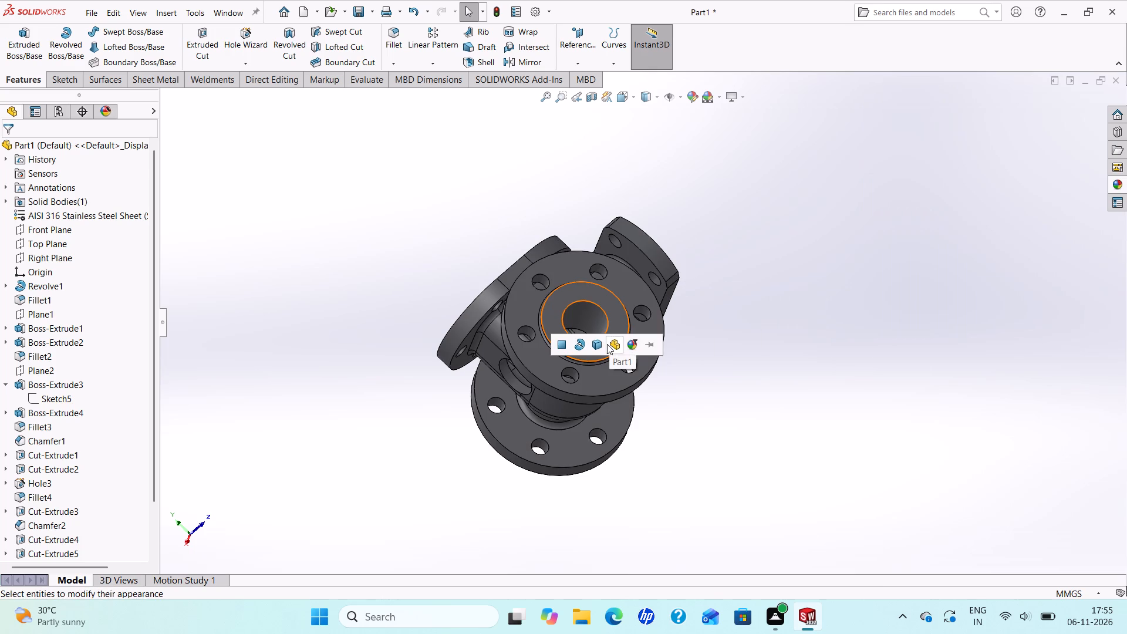
pyautogui.click(626, 346)
pyautogui.moveTo(514, 319); pyautogui.dragTo(592, 353, button='middle')
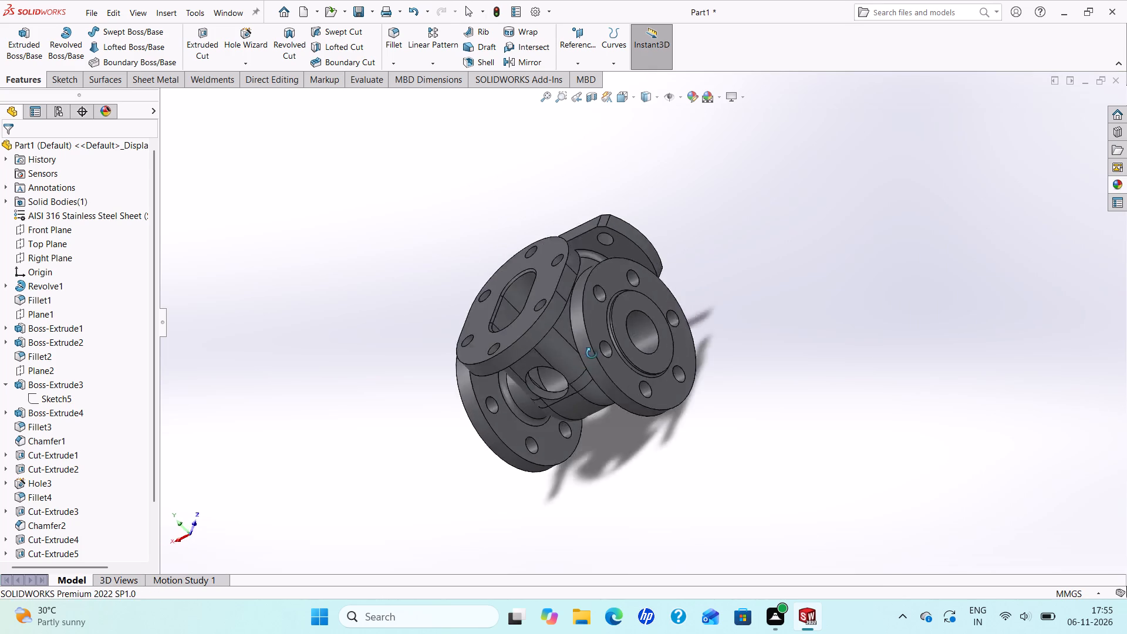
pyautogui.moveTo(592, 353); pyautogui.dragTo(629, 410, button='middle')
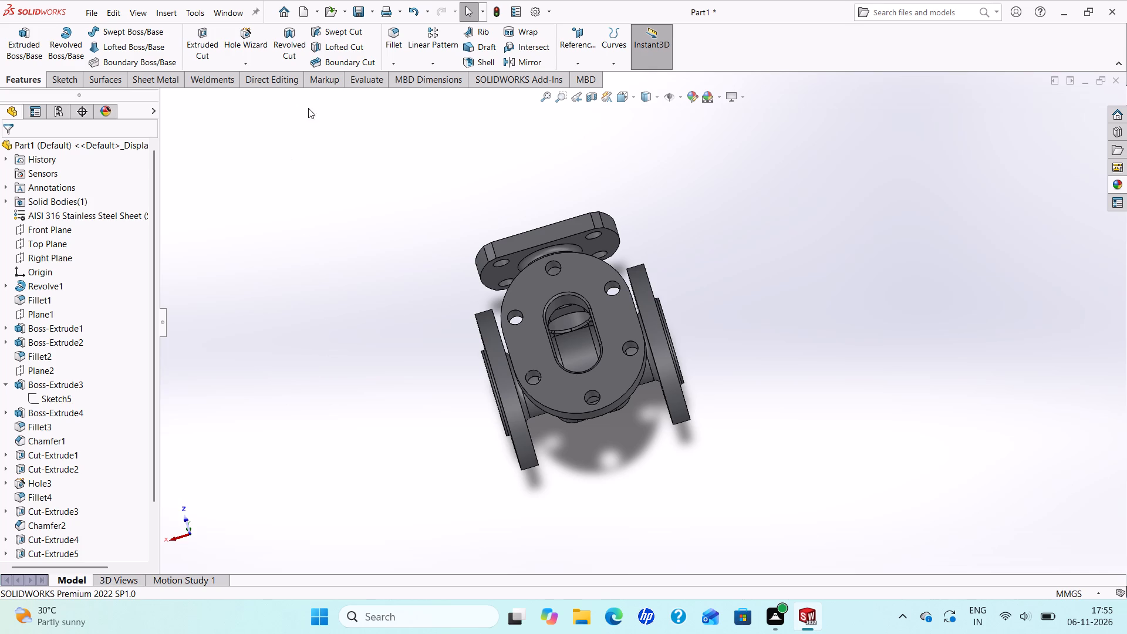
# Check the mass properties of the valve body part.
pyautogui.click(359, 82)
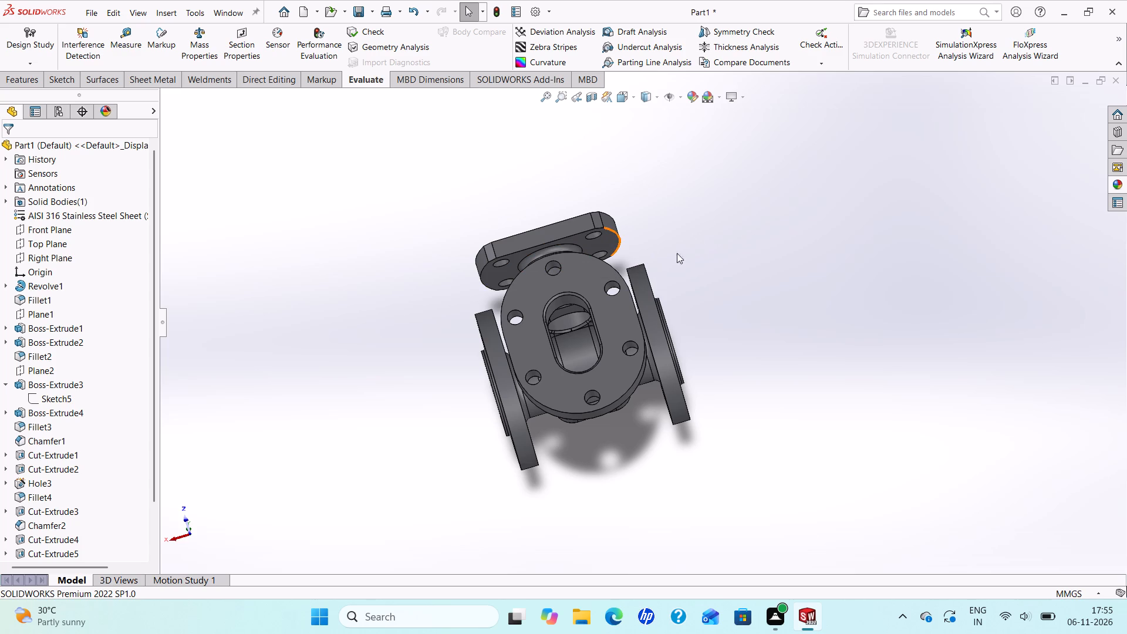
pyautogui.click(198, 41)
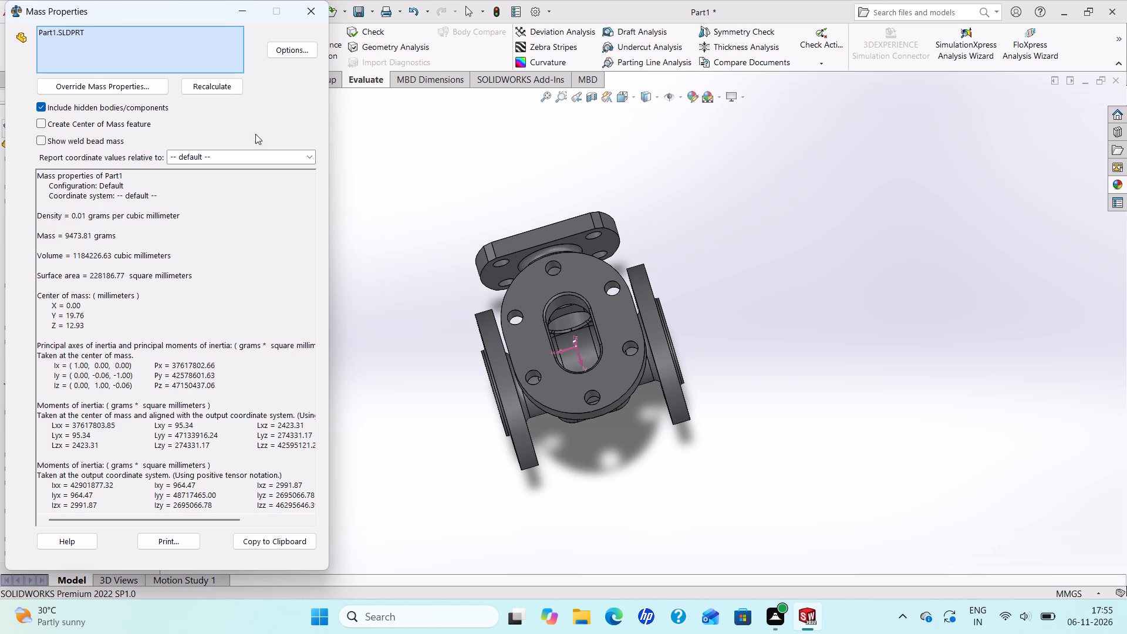
pyautogui.click(311, 14)
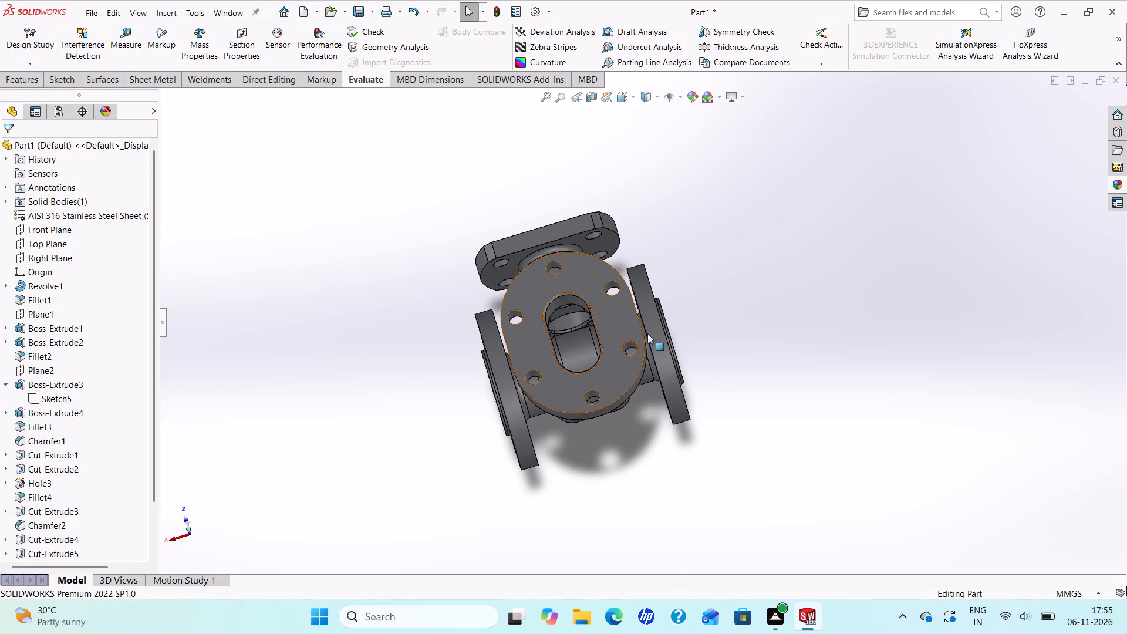
# Examine the valve body from several sides, including the round flanges, side branch and hole through the body wall.
pyautogui.moveTo(651, 360); pyautogui.dragTo(364, 412, button='middle')
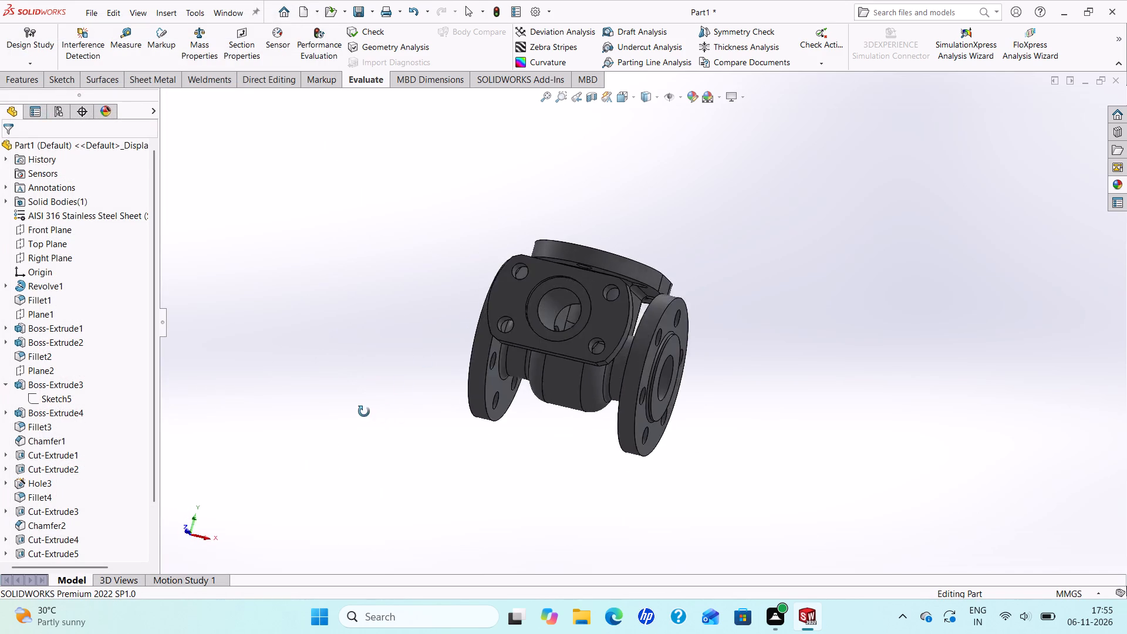
pyautogui.moveTo(364, 412); pyautogui.dragTo(296, 484, button='middle')
pyautogui.scroll(-2, 716, 326)
pyautogui.scroll(2, 613, 342)
pyautogui.scroll(-3, 636, 285)
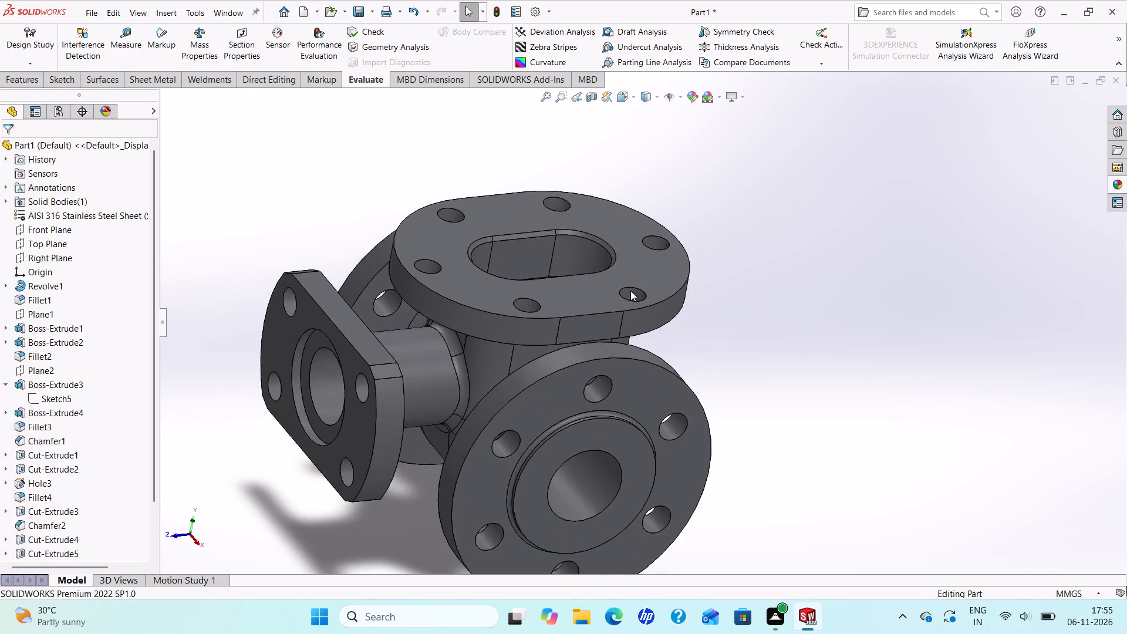
pyautogui.scroll(1, 579, 318)
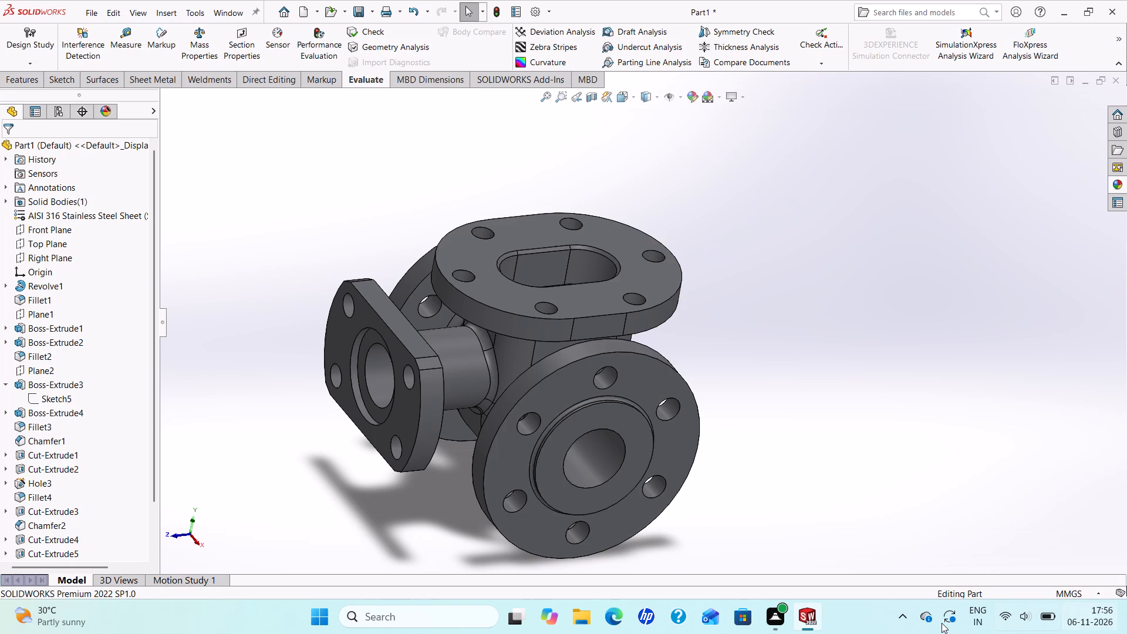
pyautogui.scroll(-1, 601, 473)
pyautogui.scroll(3, 601, 473)
pyautogui.scroll(-2, 598, 403)
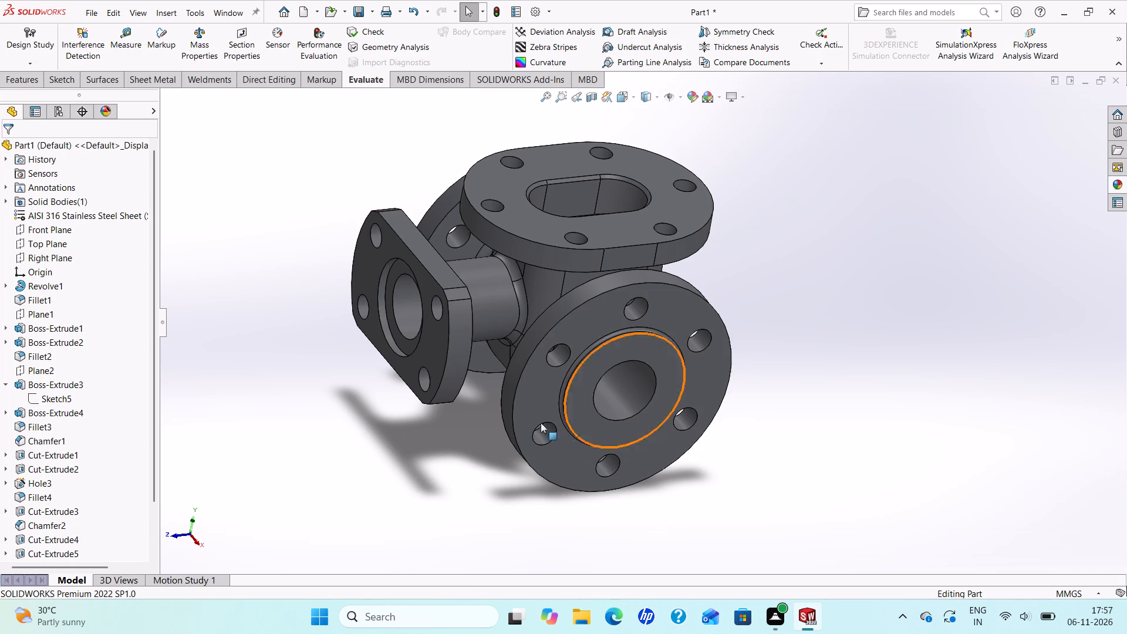
pyautogui.scroll(1, 573, 241)
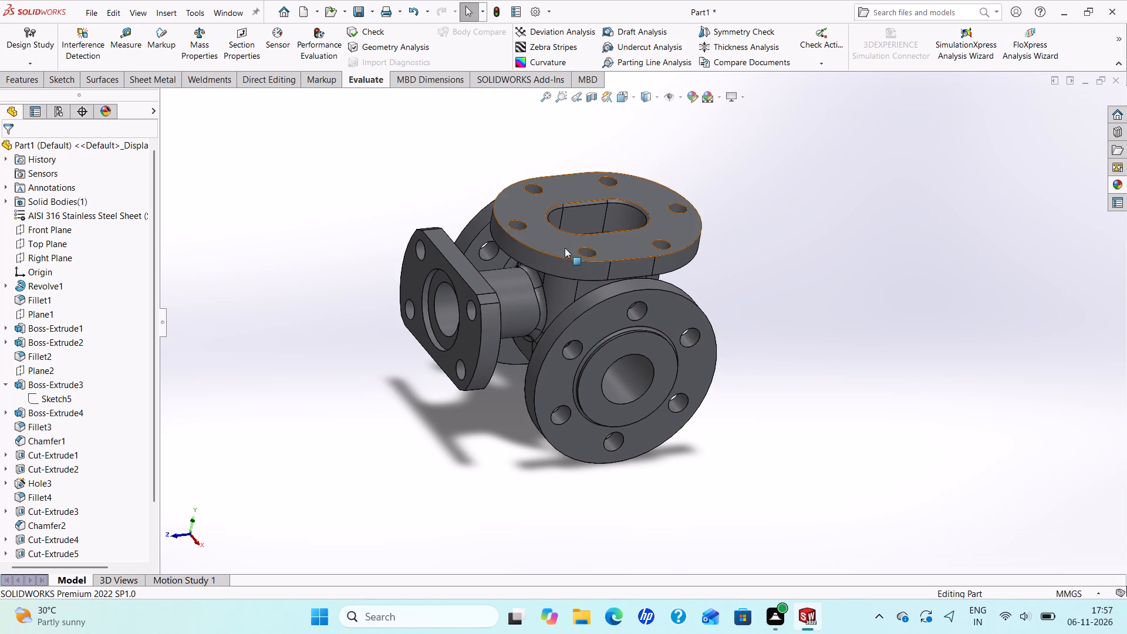
pyautogui.scroll(-2, 565, 248)
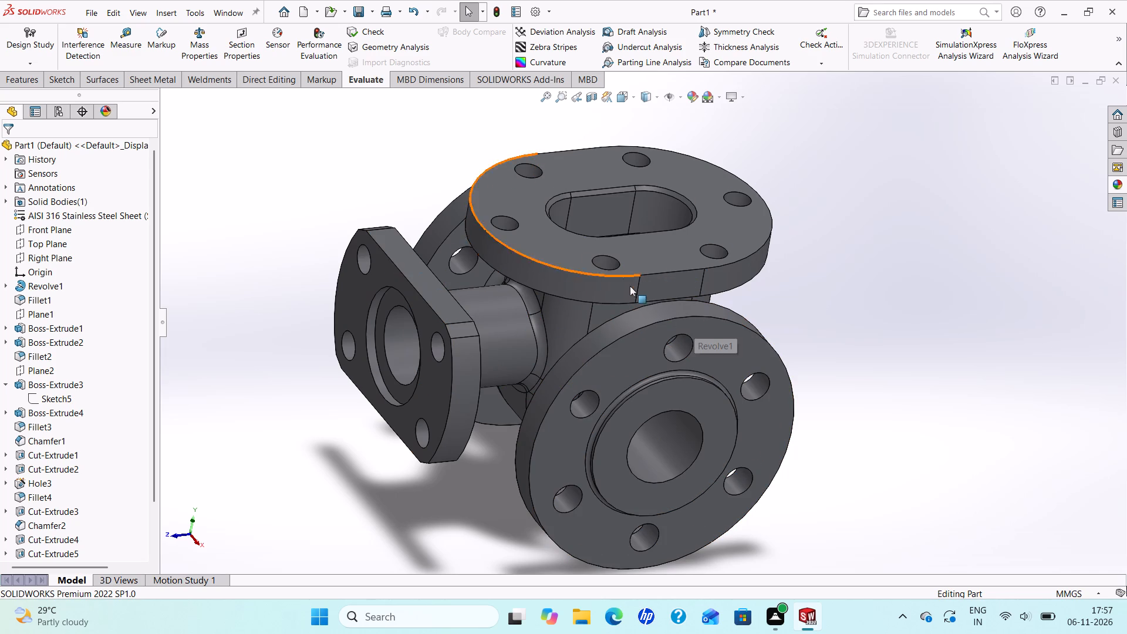
pyautogui.scroll(2, 573, 372)
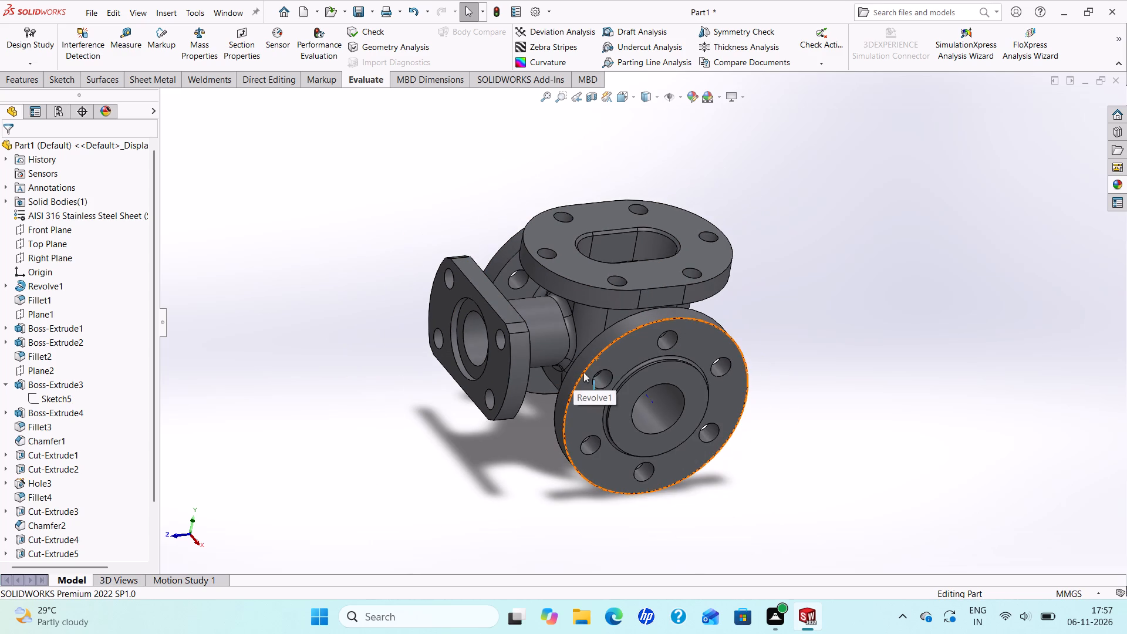
pyautogui.moveTo(594, 374); pyautogui.dragTo(454, 346, button='middle')
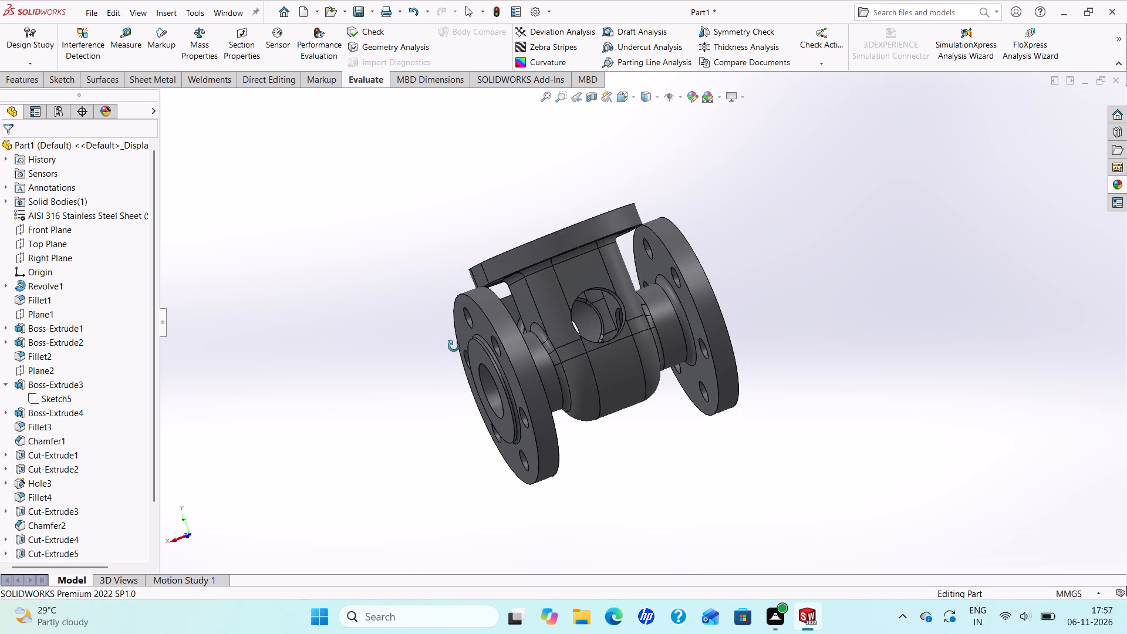
pyautogui.moveTo(454, 346); pyautogui.dragTo(444, 446, button='middle')
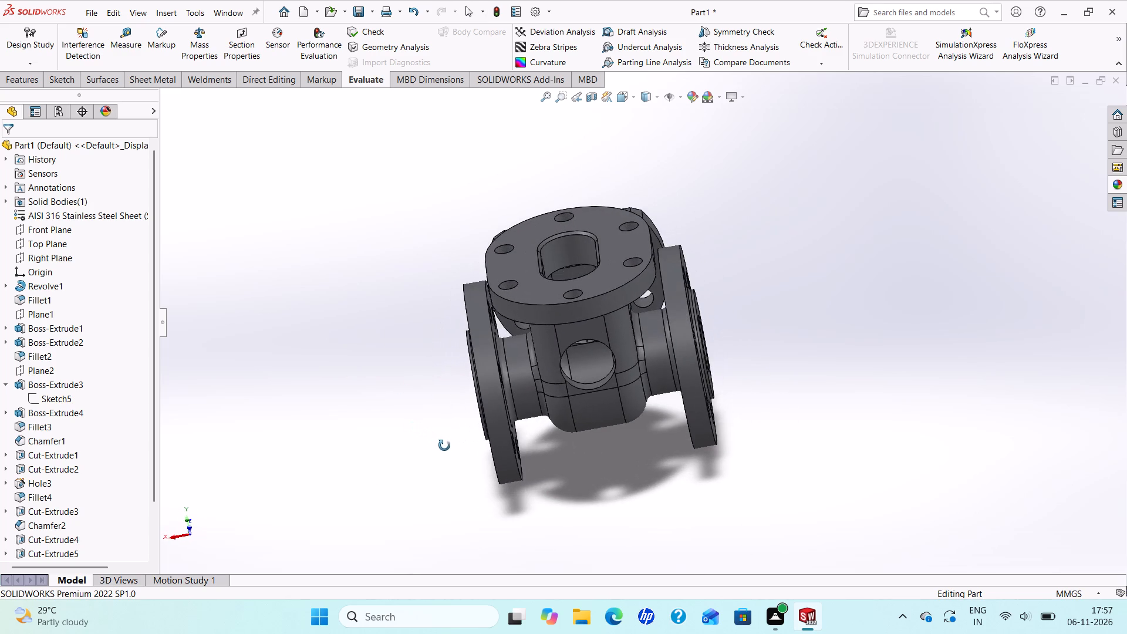
pyautogui.moveTo(444, 446); pyautogui.dragTo(721, 305, button='middle')
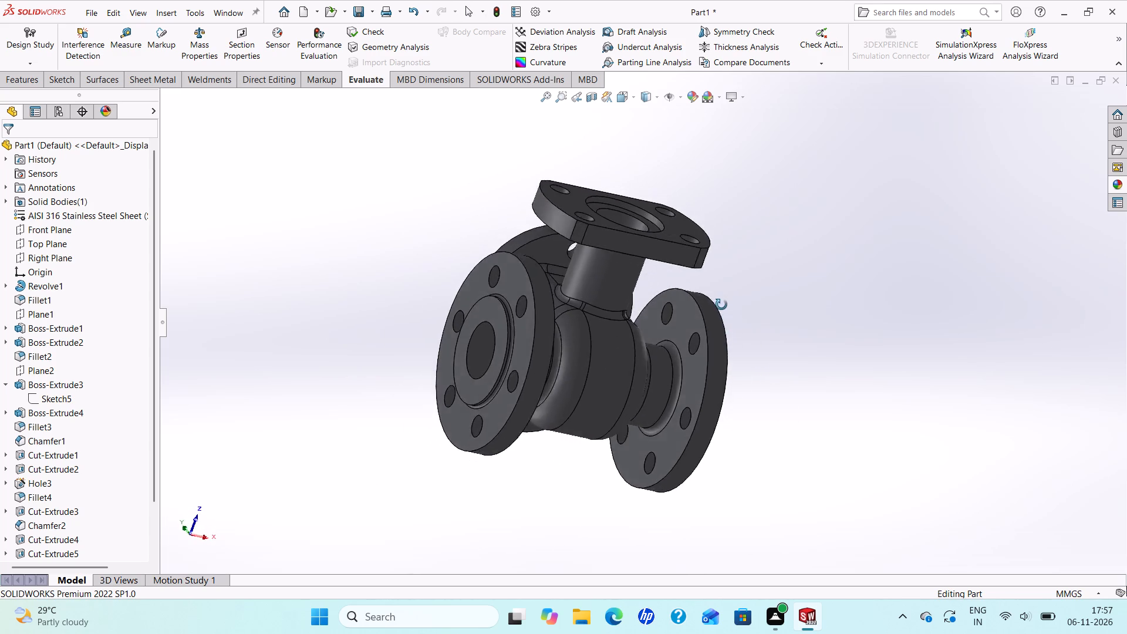
pyautogui.moveTo(721, 305); pyautogui.dragTo(473, 282, button='middle')
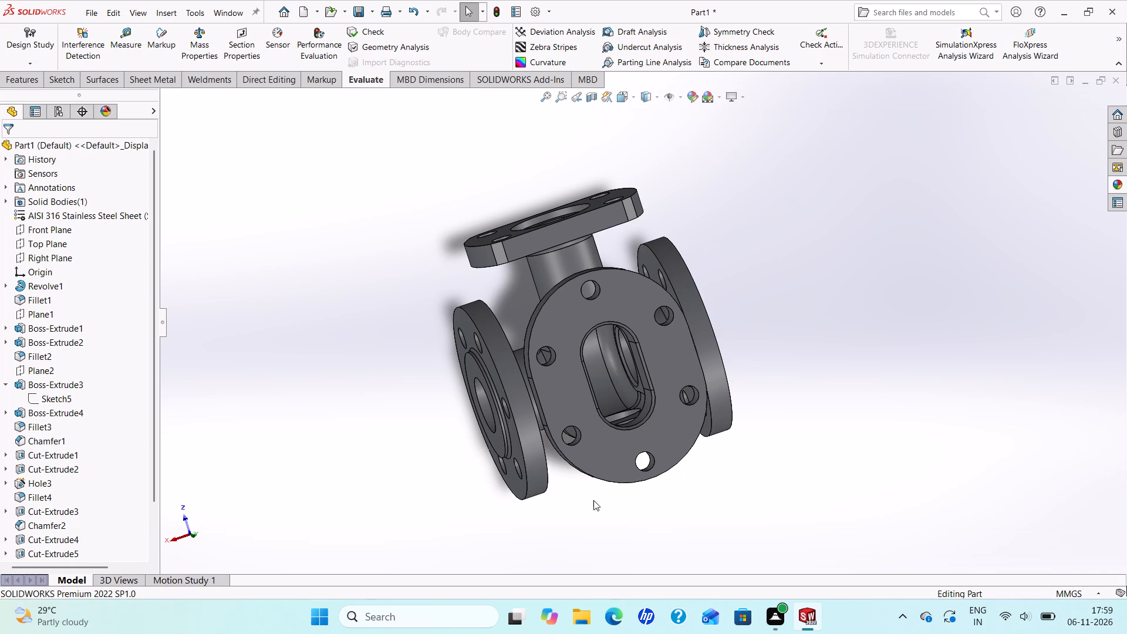
# Examine the oblong flange opening, the round flange bores and the side-branch flange from different angles.
pyautogui.scroll(-2, 613, 456)
pyautogui.scroll(3, 613, 456)
pyautogui.scroll(-3, 639, 407)
pyautogui.scroll(4, 630, 405)
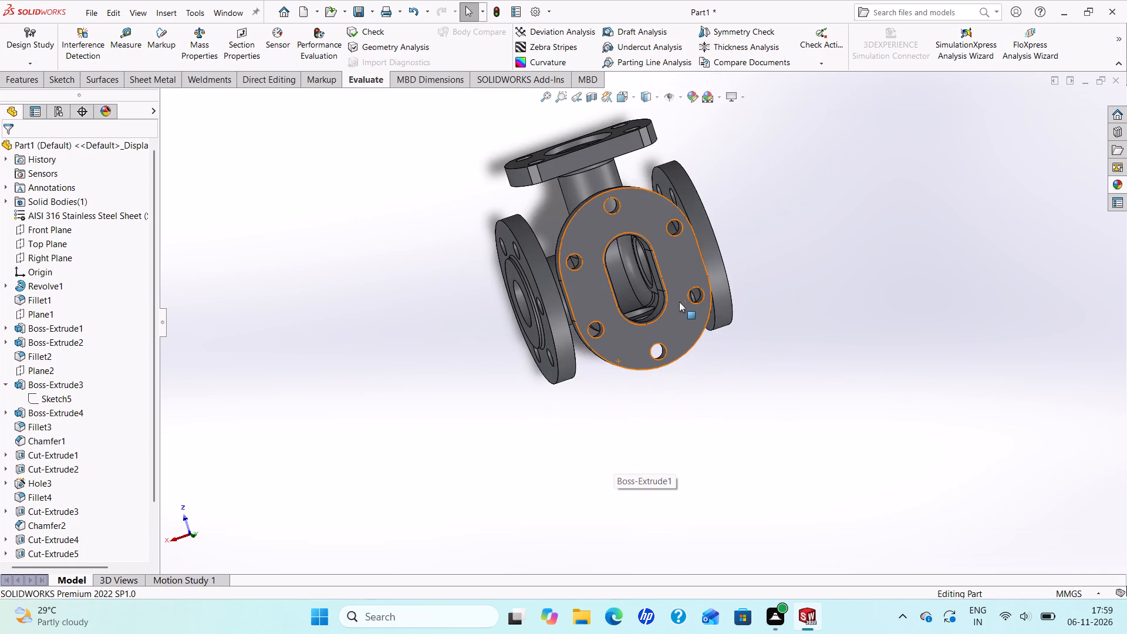
pyautogui.scroll(-3, 683, 296)
pyautogui.scroll(4, 671, 286)
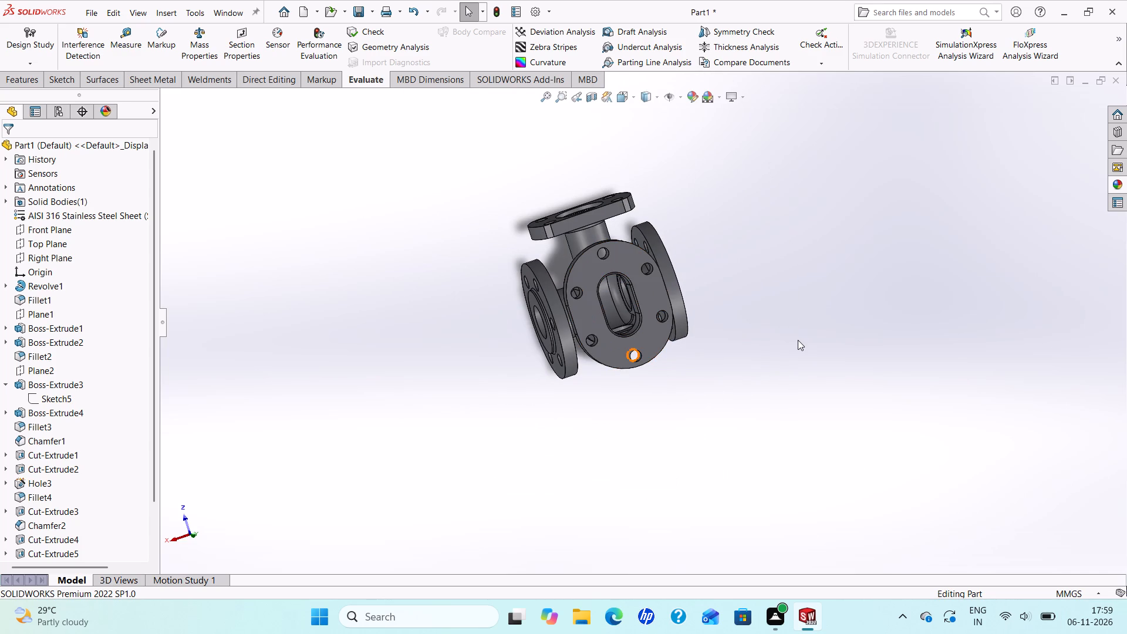
pyautogui.moveTo(798, 340); pyautogui.dragTo(646, 406, button='middle')
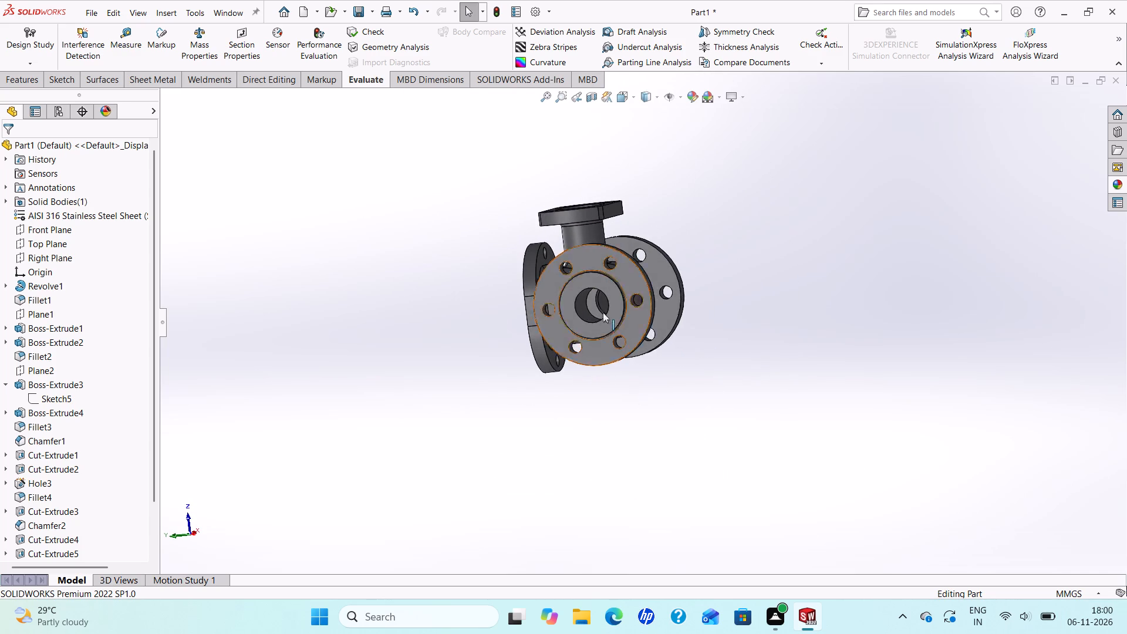
pyautogui.scroll(-3, 598, 285)
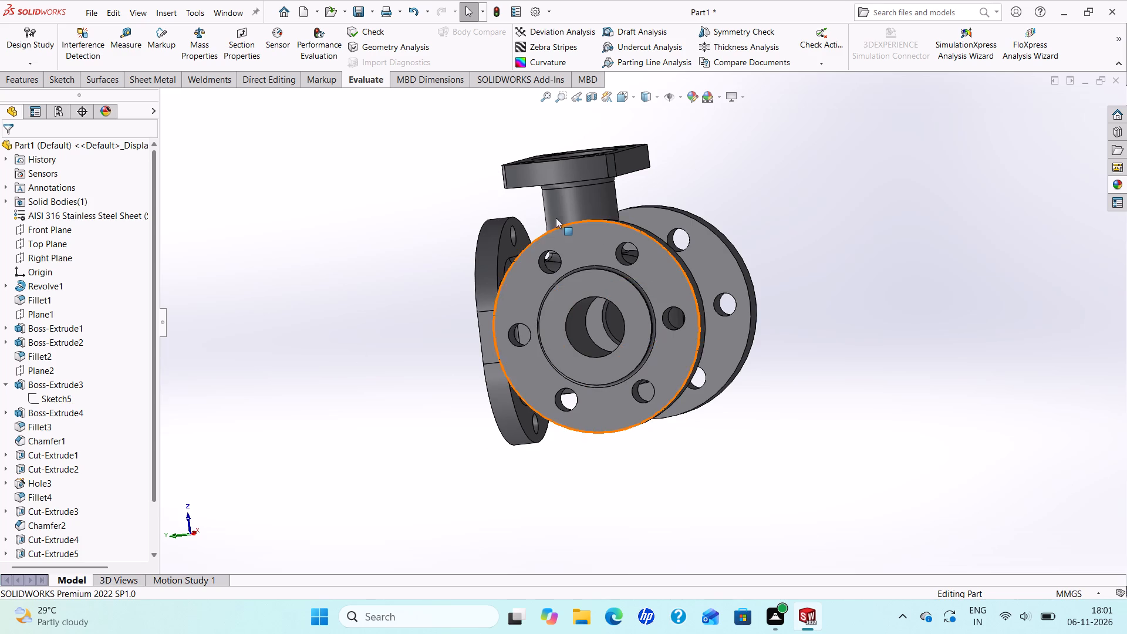
pyautogui.moveTo(664, 308); pyautogui.dragTo(388, 429, button='middle')
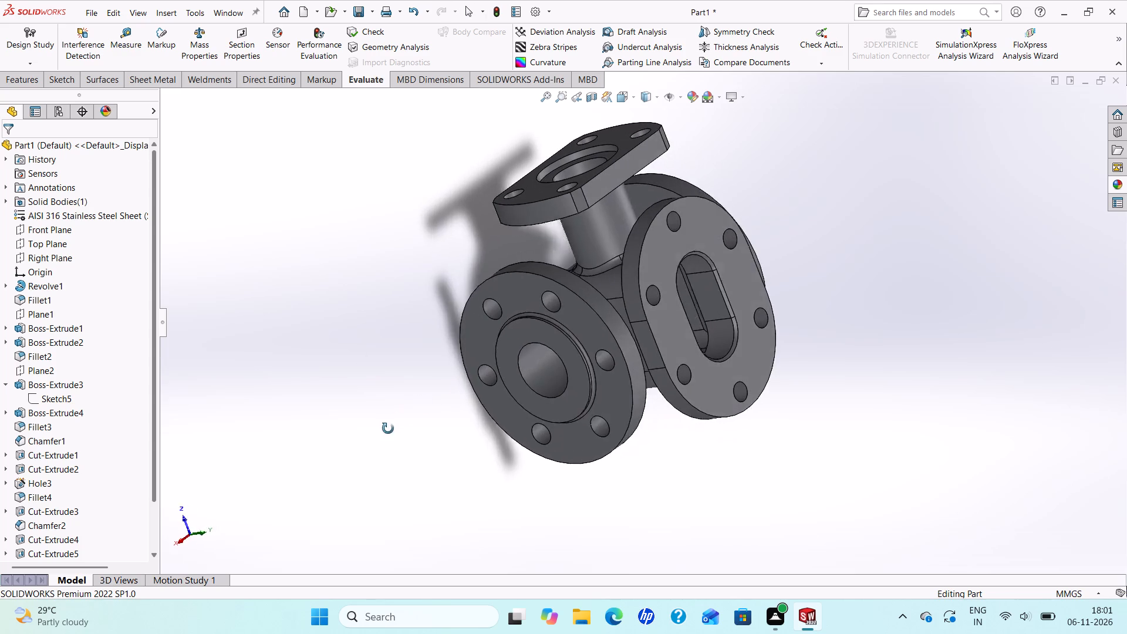
pyautogui.moveTo(388, 429); pyautogui.dragTo(377, 441, button='middle')
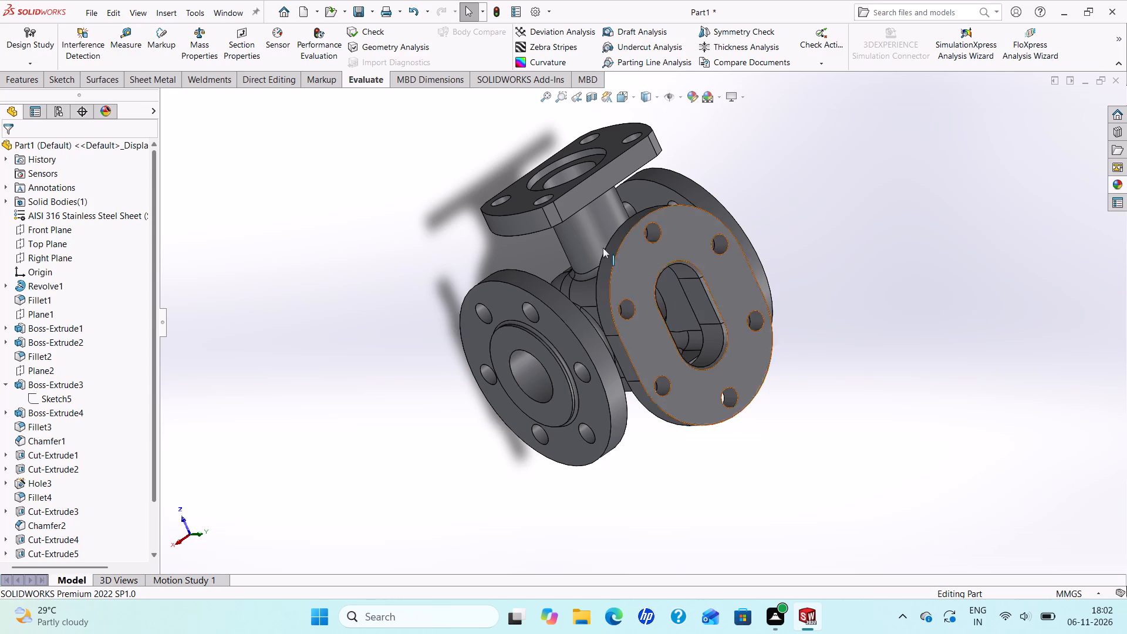
pyautogui.scroll(-3, 625, 276)
pyautogui.scroll(5, 625, 279)
pyautogui.scroll(-4, 631, 286)
pyautogui.scroll(2, 627, 337)
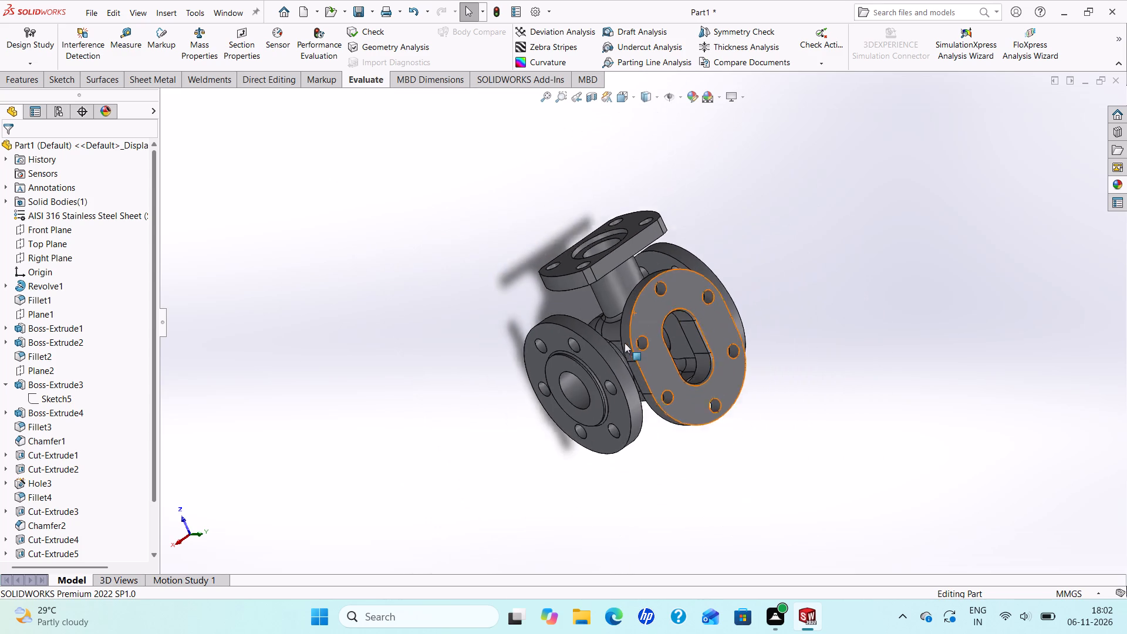
pyautogui.scroll(1, 625, 343)
pyautogui.scroll(-2, 633, 370)
pyautogui.moveTo(648, 400); pyautogui.dragTo(485, 416, button='middle')
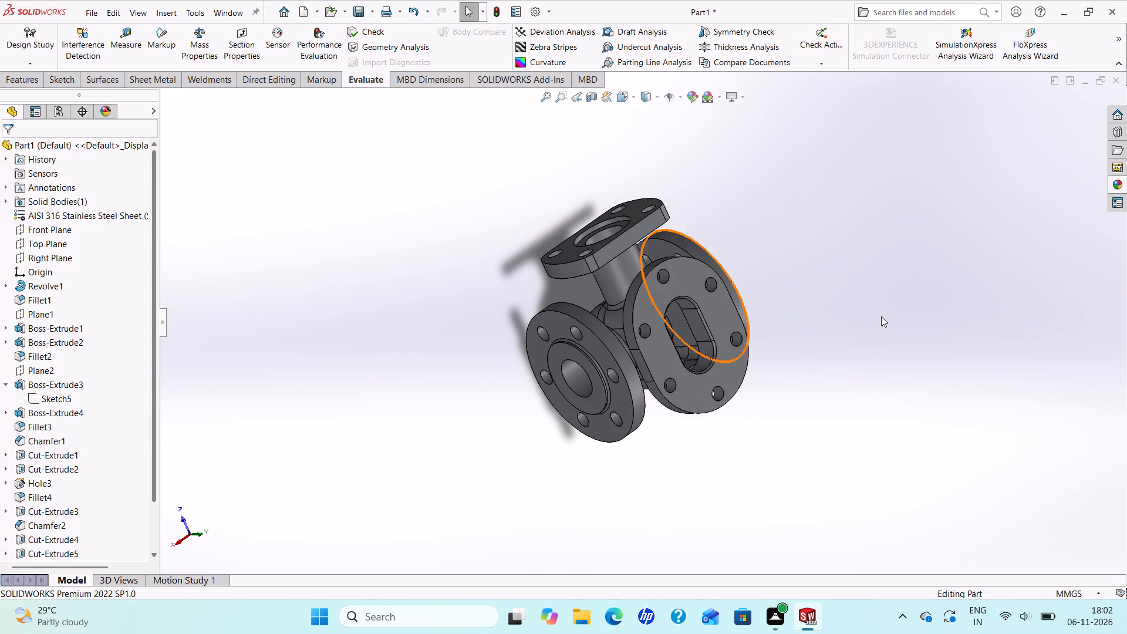
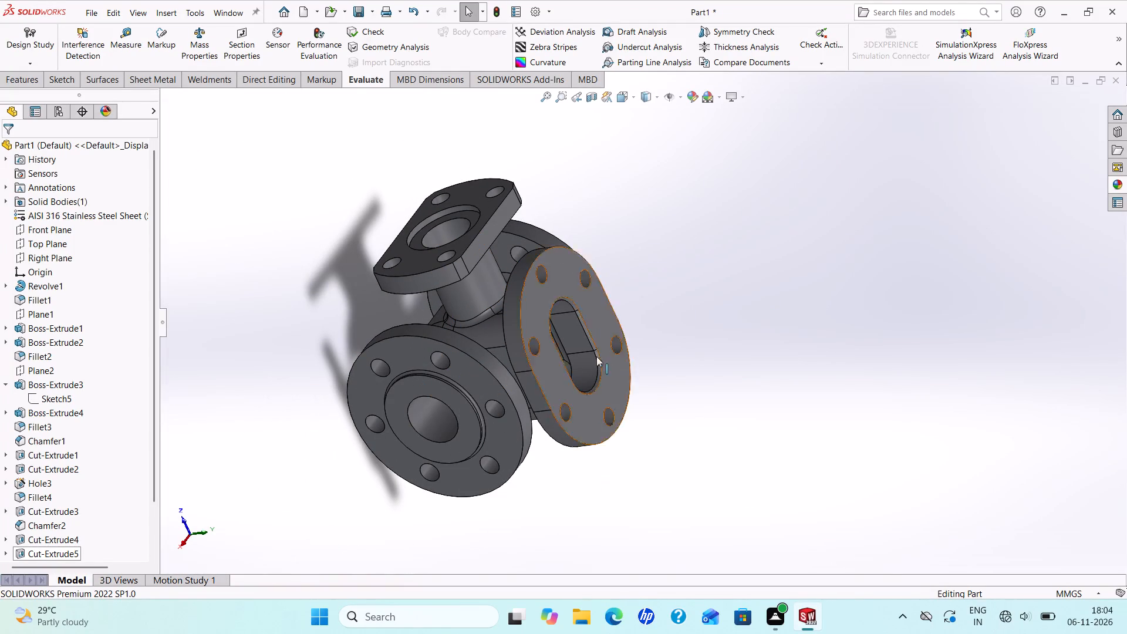
# Examine the valve body from several sides, comparing the round end flanges, the oblong flange and the side-branch flange.
pyautogui.moveTo(484, 360); pyautogui.dragTo(566, 504, button='middle')
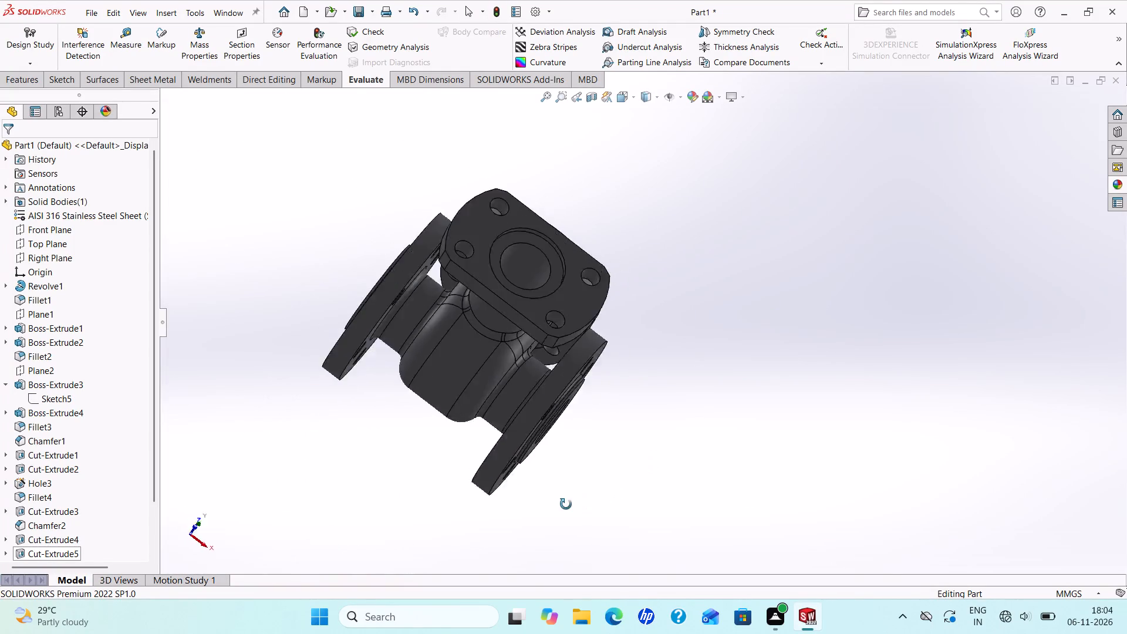
pyautogui.moveTo(566, 504); pyautogui.dragTo(528, 492, button='middle')
pyautogui.scroll(2, 529, 492)
pyautogui.scroll(-1, 548, 258)
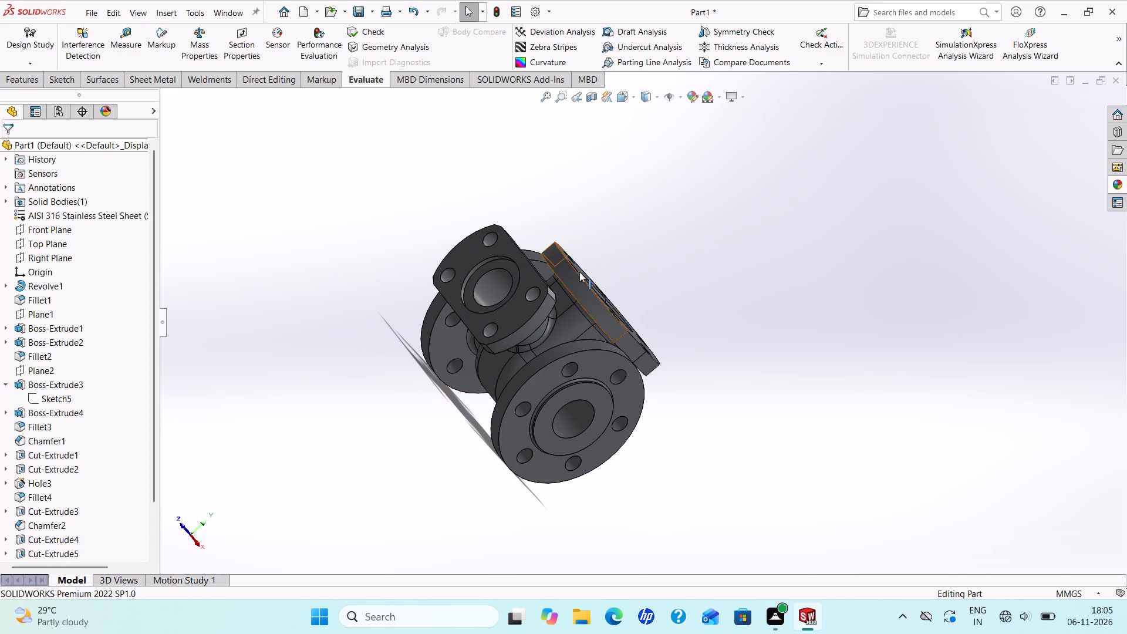
pyautogui.moveTo(499, 377); pyautogui.dragTo(339, 389, button='middle')
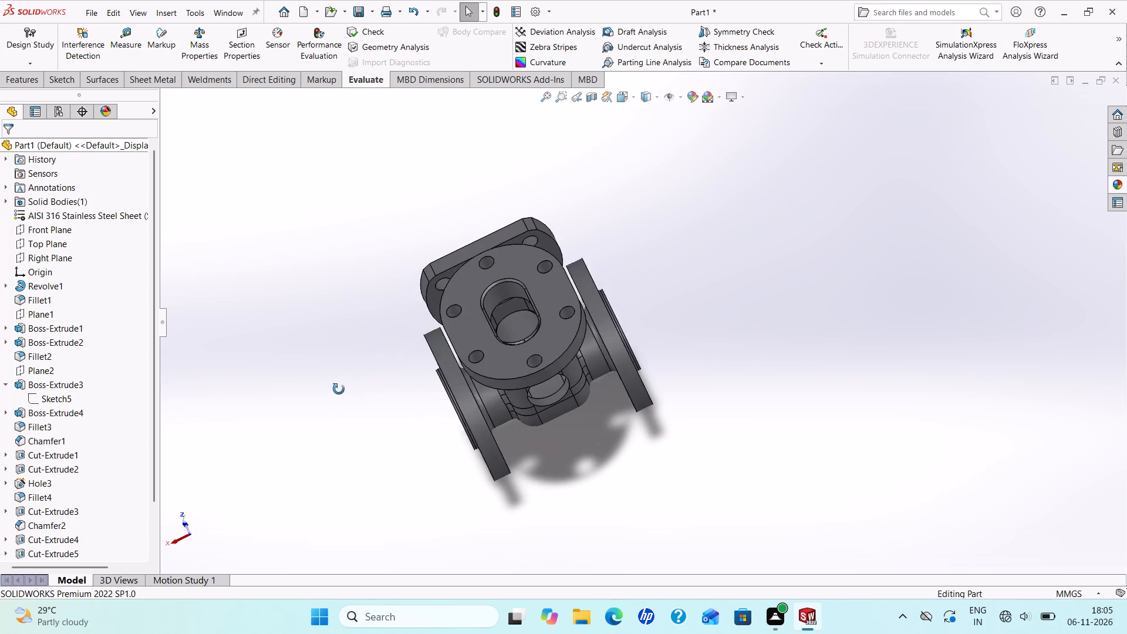
pyautogui.moveTo(339, 389); pyautogui.dragTo(338, 409, button='middle')
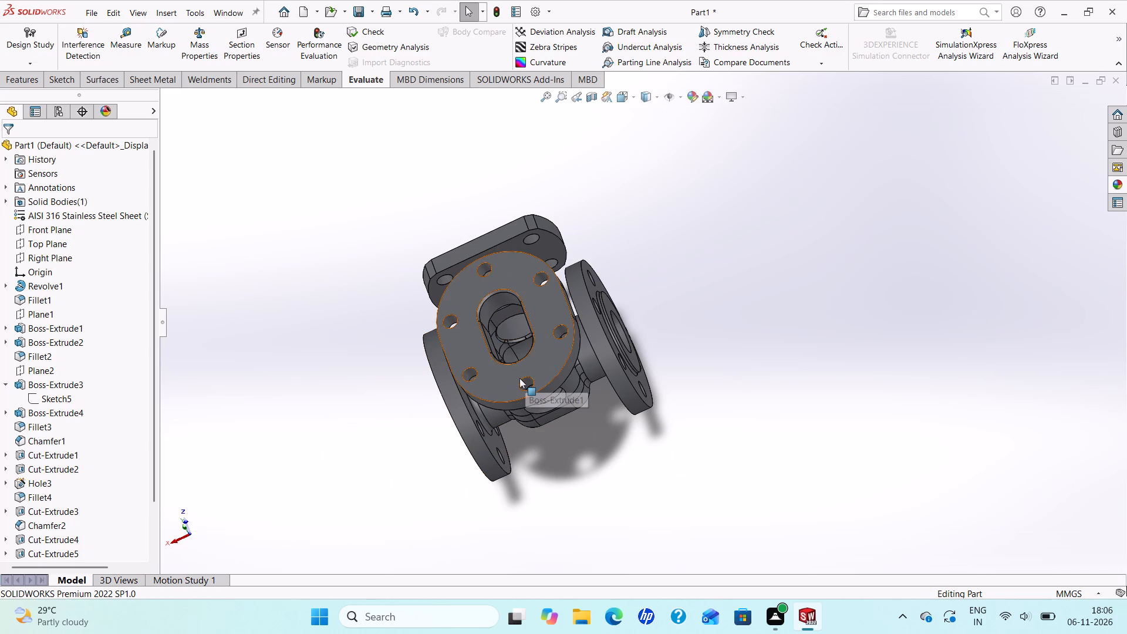
pyautogui.moveTo(519, 378); pyautogui.dragTo(407, 419, button='middle')
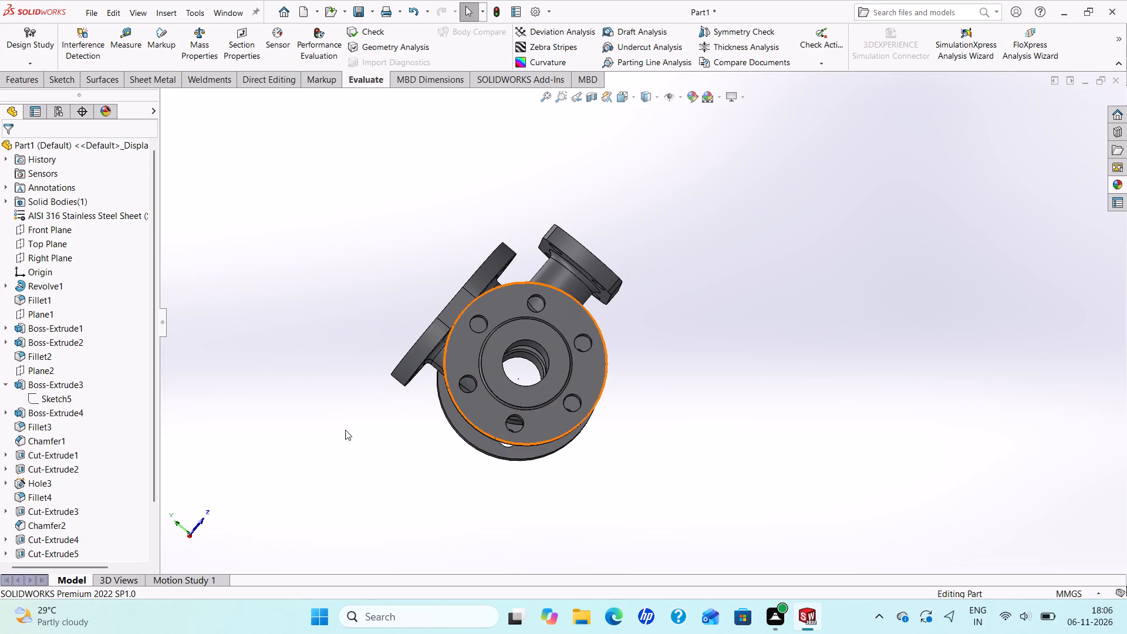
pyautogui.moveTo(415, 369); pyautogui.dragTo(374, 400, button='middle')
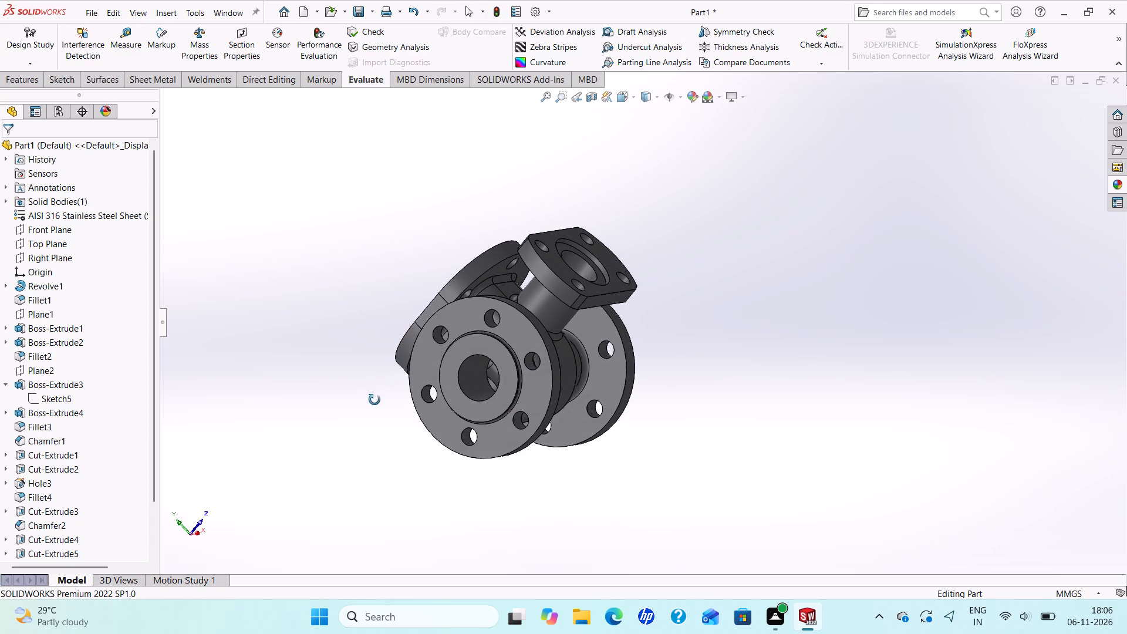
pyautogui.moveTo(374, 400); pyautogui.dragTo(389, 416, button='middle')
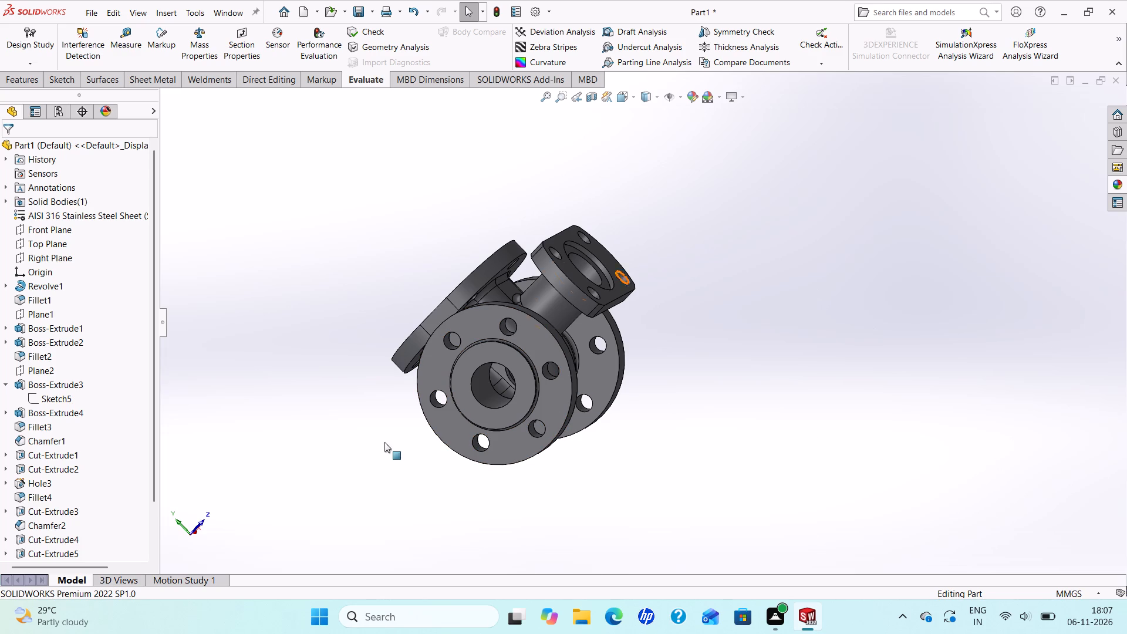
pyautogui.moveTo(575, 365); pyautogui.dragTo(366, 431, button='middle')
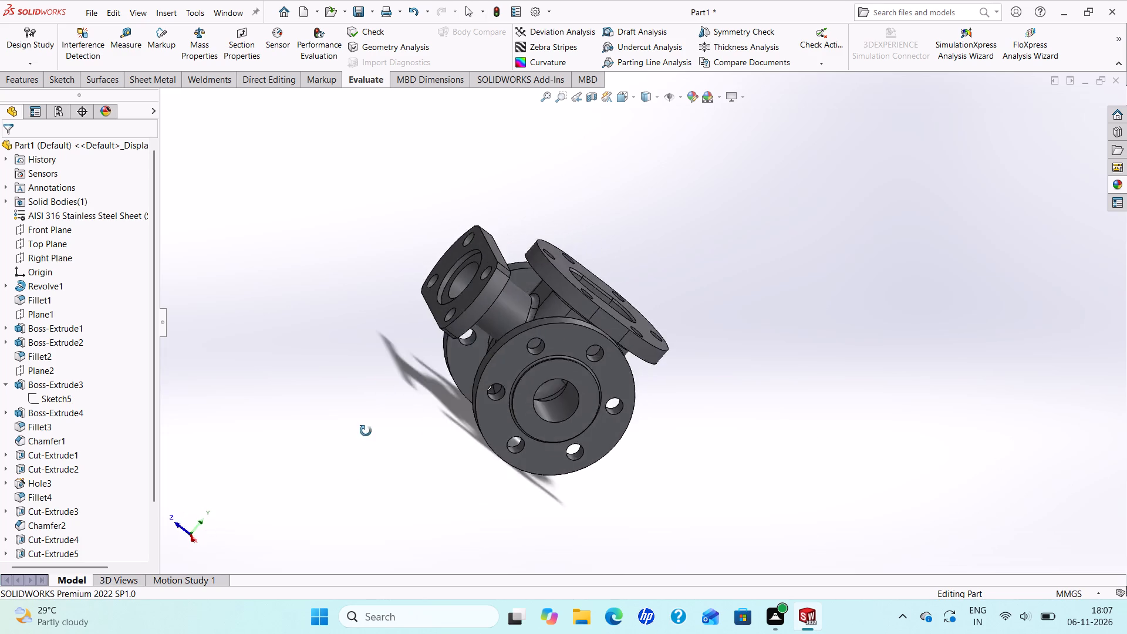
pyautogui.moveTo(366, 431); pyautogui.dragTo(403, 298, button='middle')
# Examine the oblong flange face and its slotted opening into the valve body up close.
pyautogui.scroll(-1, 501, 345)
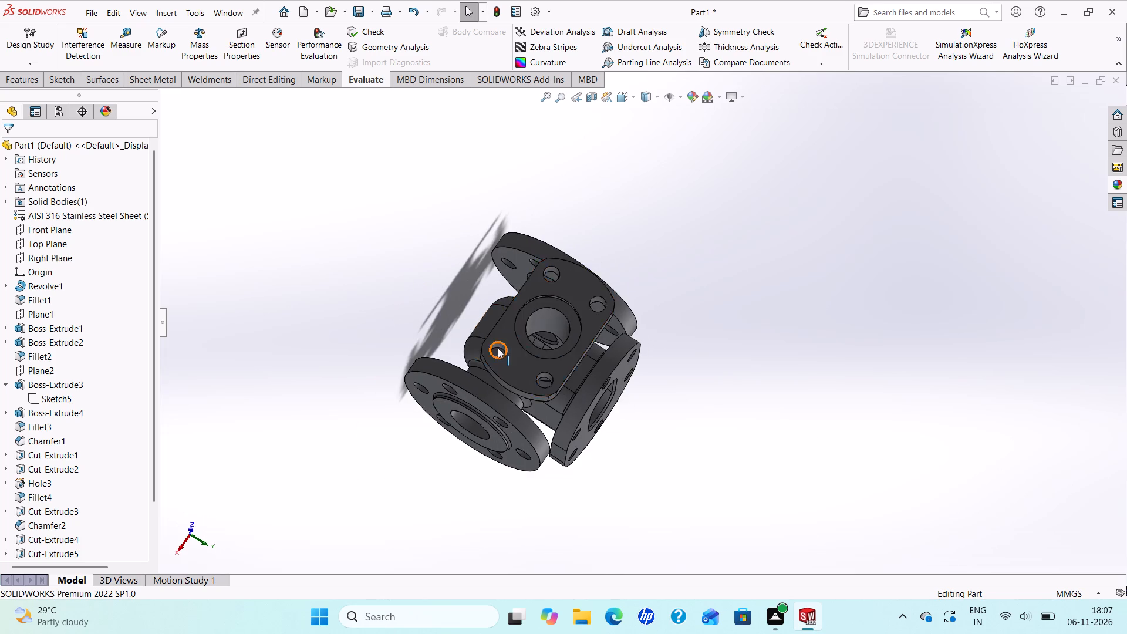
pyautogui.scroll(-1, 498, 348)
pyautogui.moveTo(490, 367); pyautogui.dragTo(352, 173, button='middle')
pyautogui.scroll(1, 352, 173)
pyautogui.scroll(-3, 512, 346)
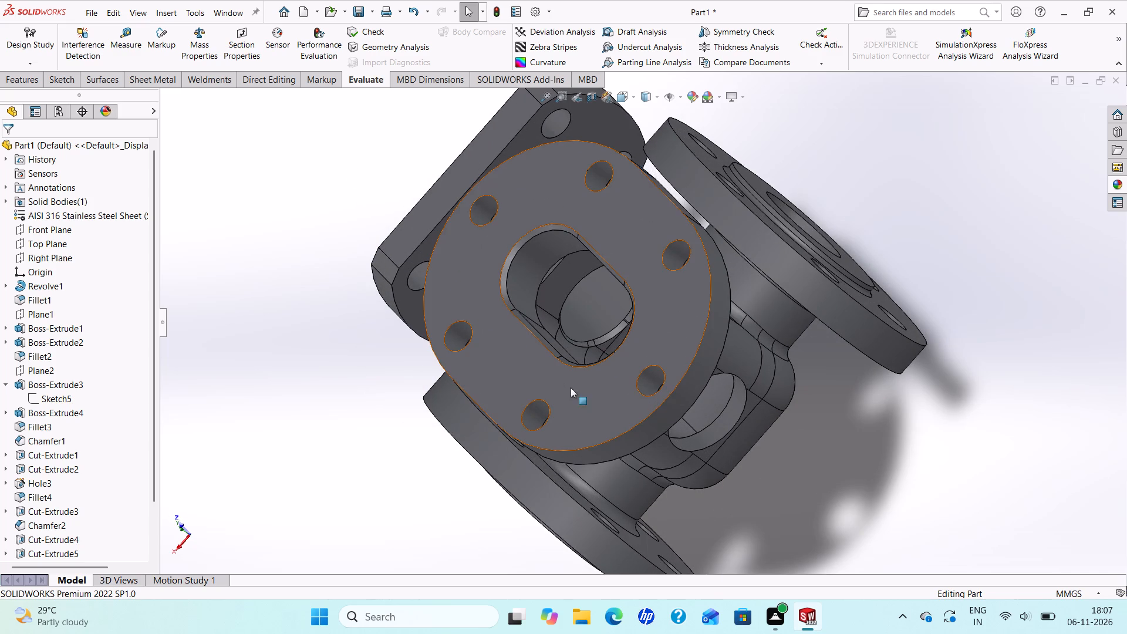
pyautogui.click(598, 406)
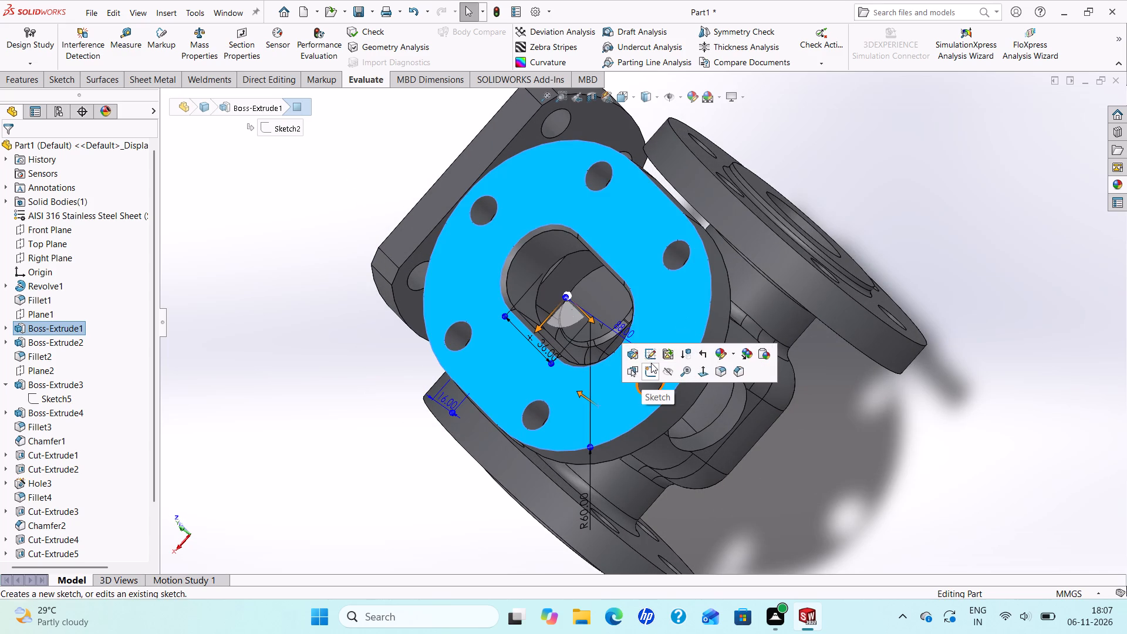
pyautogui.press('Escape')
pyautogui.press('Escape')
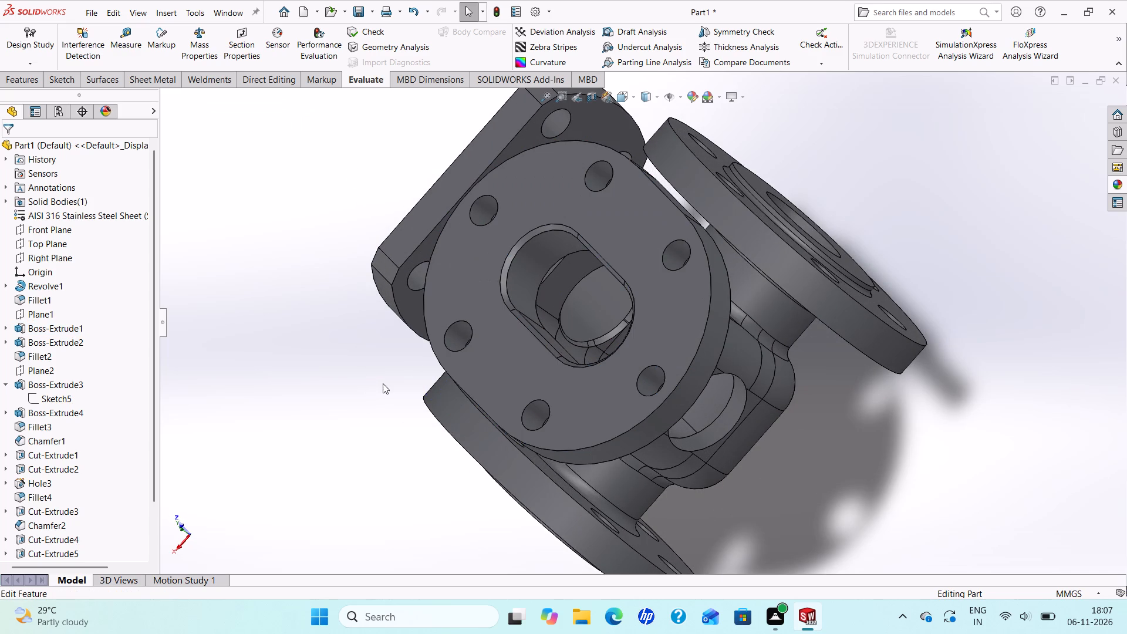
# Examine the hole through the body wall, the filleted body and the side-branch flange with its four bolt holes.
pyautogui.moveTo(659, 402); pyautogui.dragTo(529, 215, button='middle')
pyautogui.scroll(3, 790, 452)
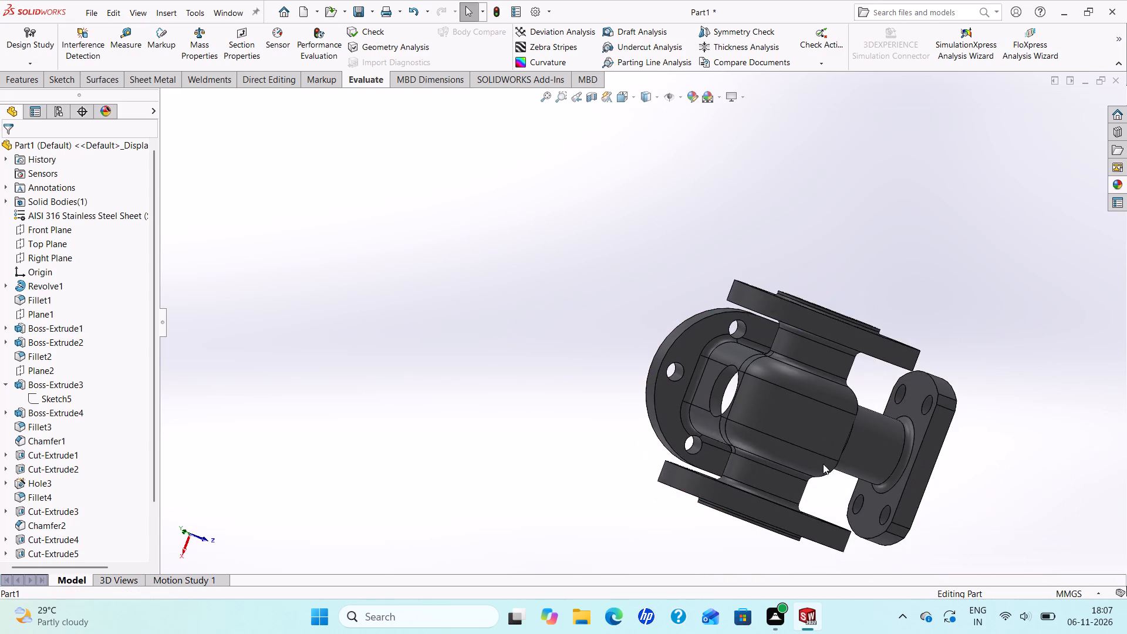
pyautogui.scroll(-2, 883, 464)
pyautogui.scroll(2, 890, 450)
pyautogui.scroll(-3, 895, 440)
pyautogui.scroll(2, 548, 392)
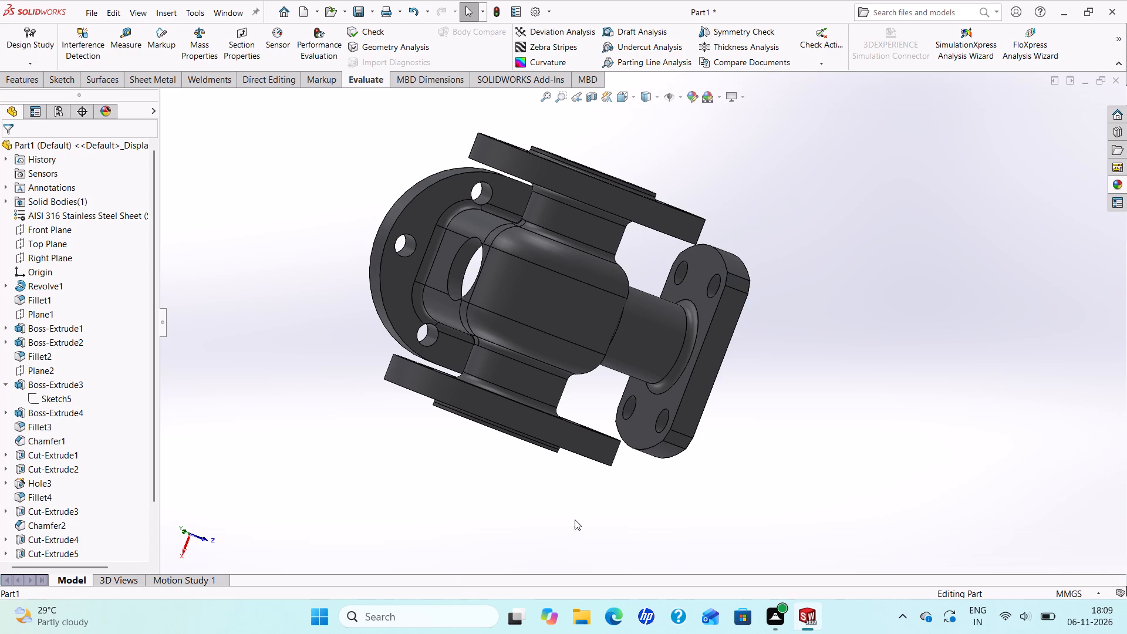
pyautogui.moveTo(405, 234); pyautogui.dragTo(619, 361, button='middle')
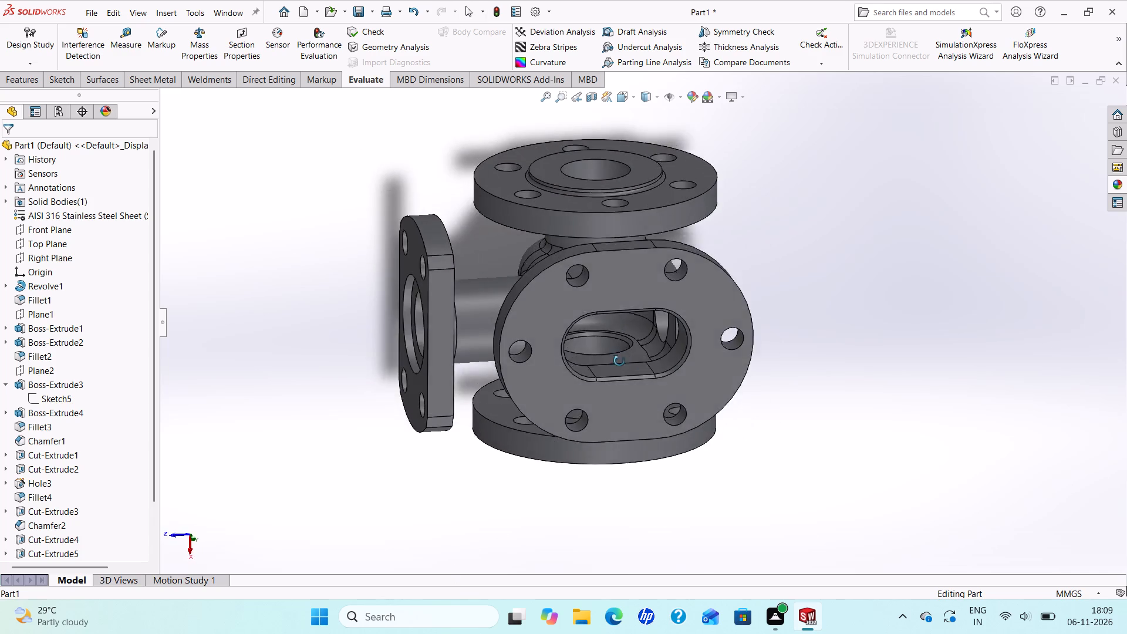
pyautogui.moveTo(619, 361); pyautogui.dragTo(495, 379, button='middle')
pyautogui.scroll(1, 492, 235)
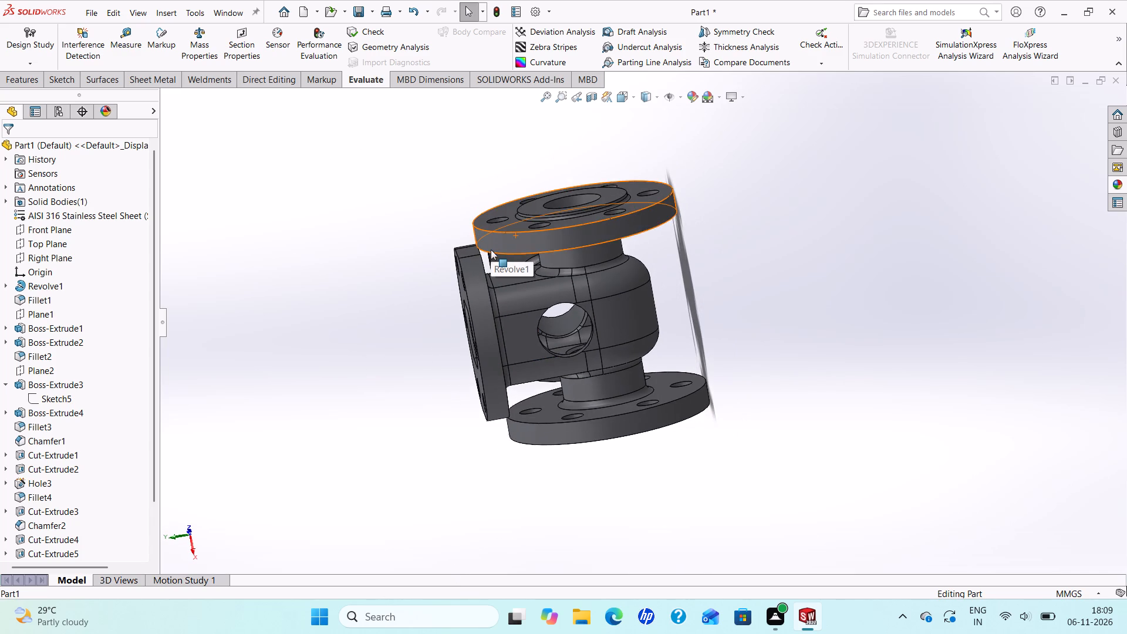
pyautogui.scroll(-1, 491, 249)
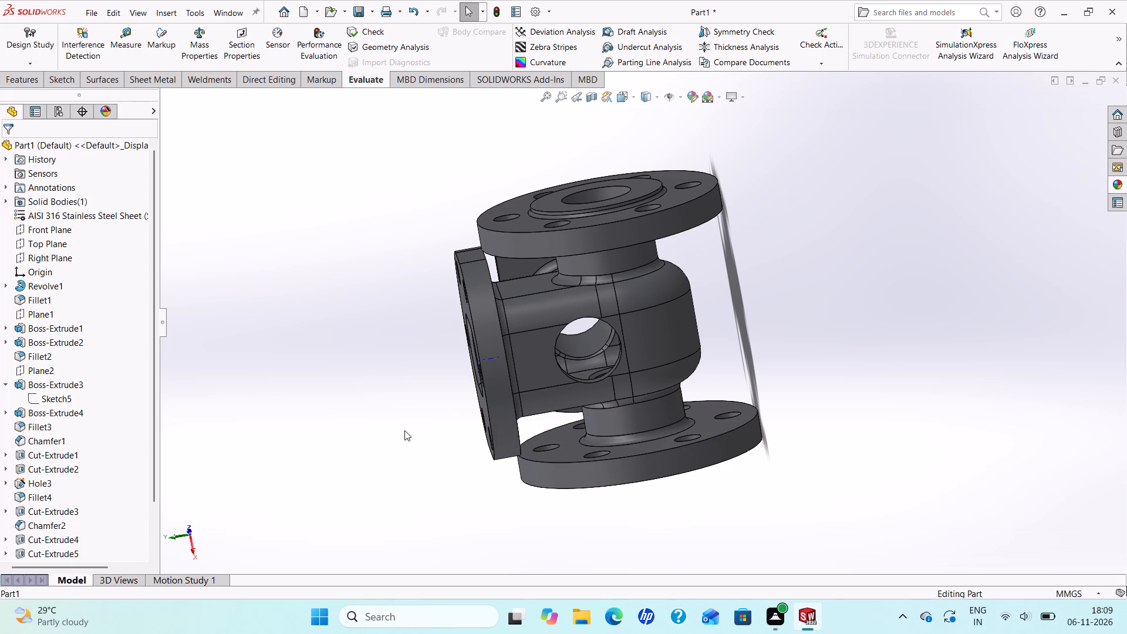
pyautogui.moveTo(660, 361); pyautogui.dragTo(618, 335, button='middle')
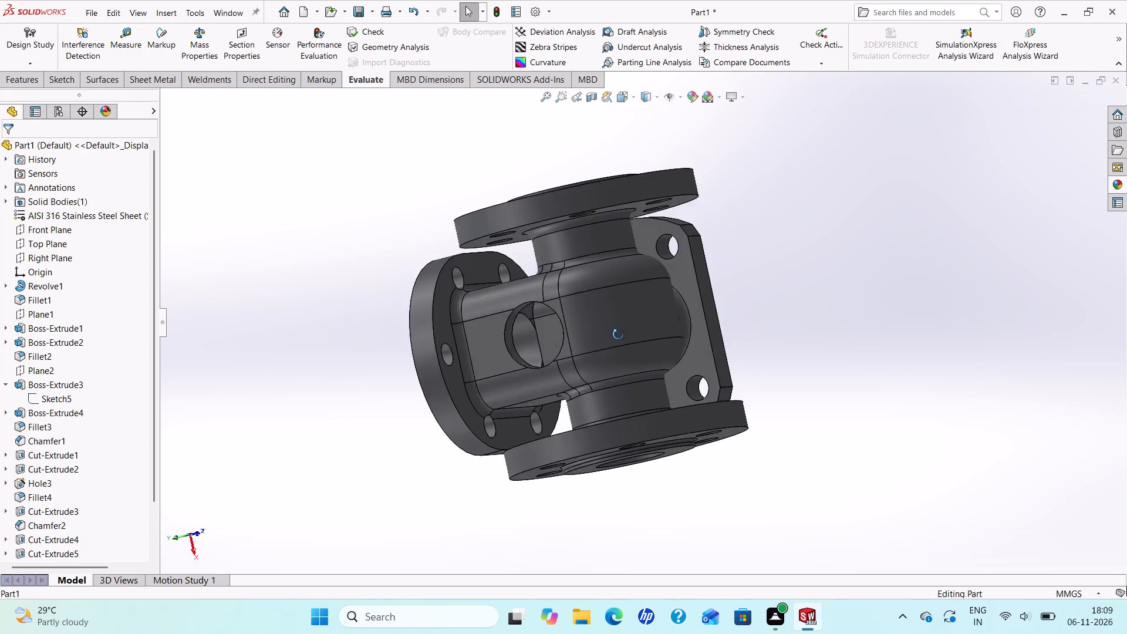
pyautogui.moveTo(618, 335); pyautogui.dragTo(407, 380, button='middle')
pyautogui.scroll(-1, 636, 269)
pyautogui.scroll(1, 550, 215)
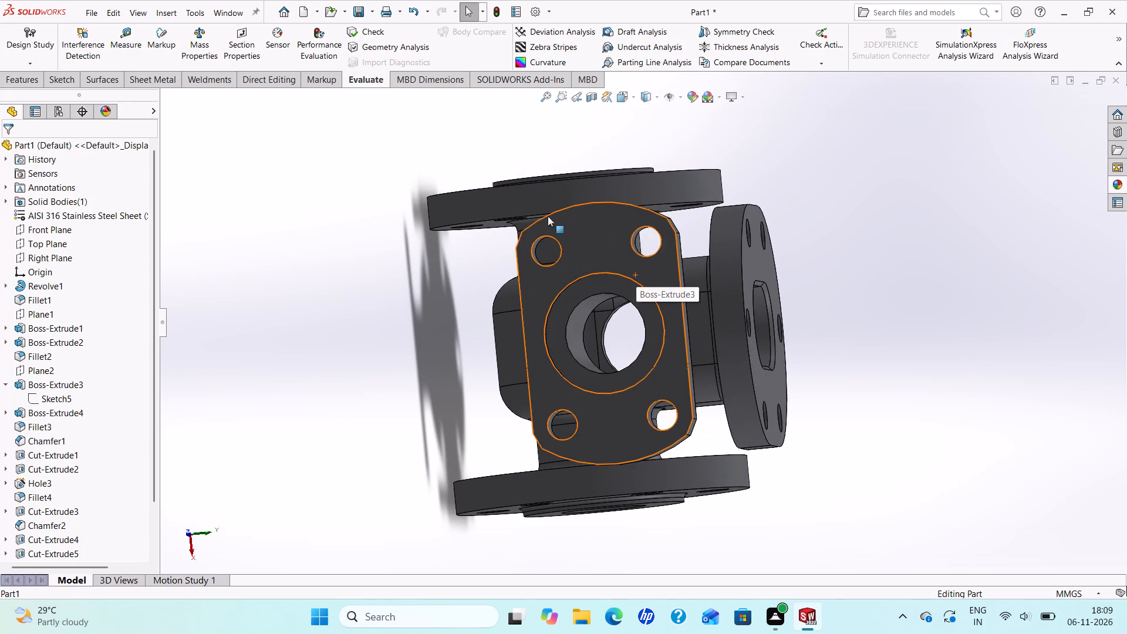
pyautogui.scroll(-1, 545, 224)
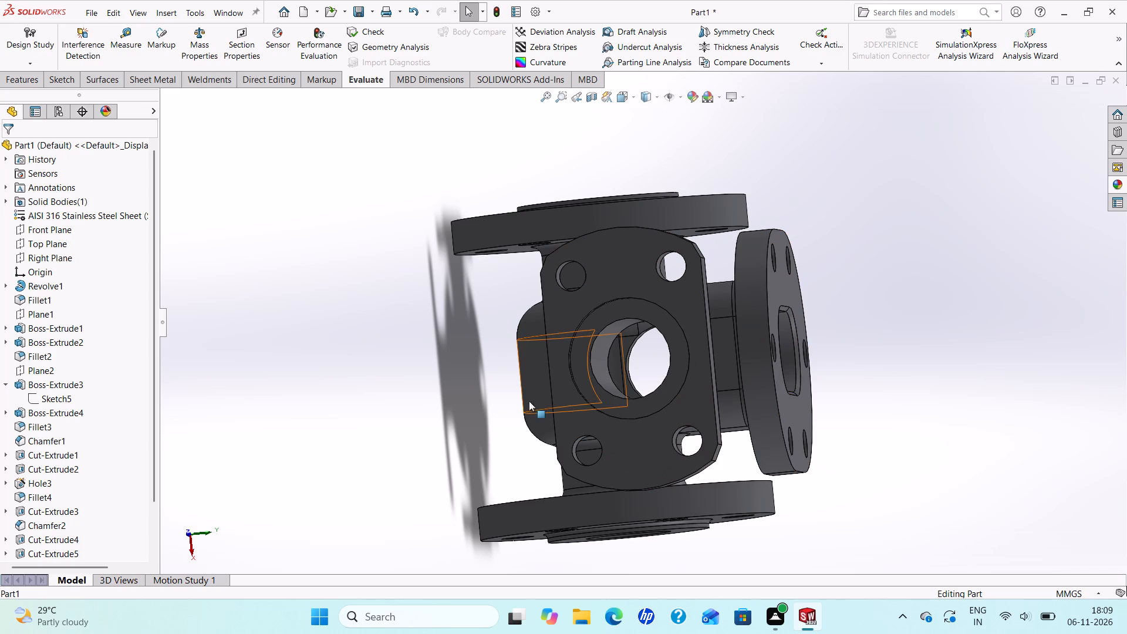
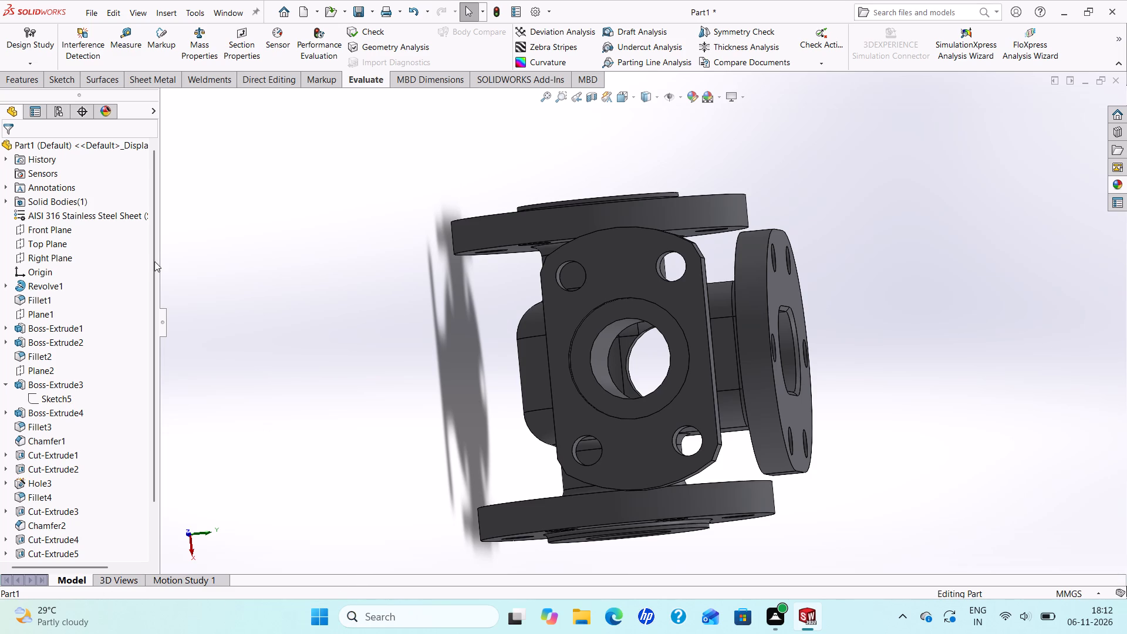
# Examine the valve body all round, covering the slotted flange opening, the filleted body, the four-hole side-branch flange and the round end flanges.
pyautogui.scroll(-1, 720, 367)
pyautogui.moveTo(632, 313); pyautogui.dragTo(453, 358, button='middle')
pyautogui.scroll(3, 453, 358)
pyautogui.scroll(-3, 518, 334)
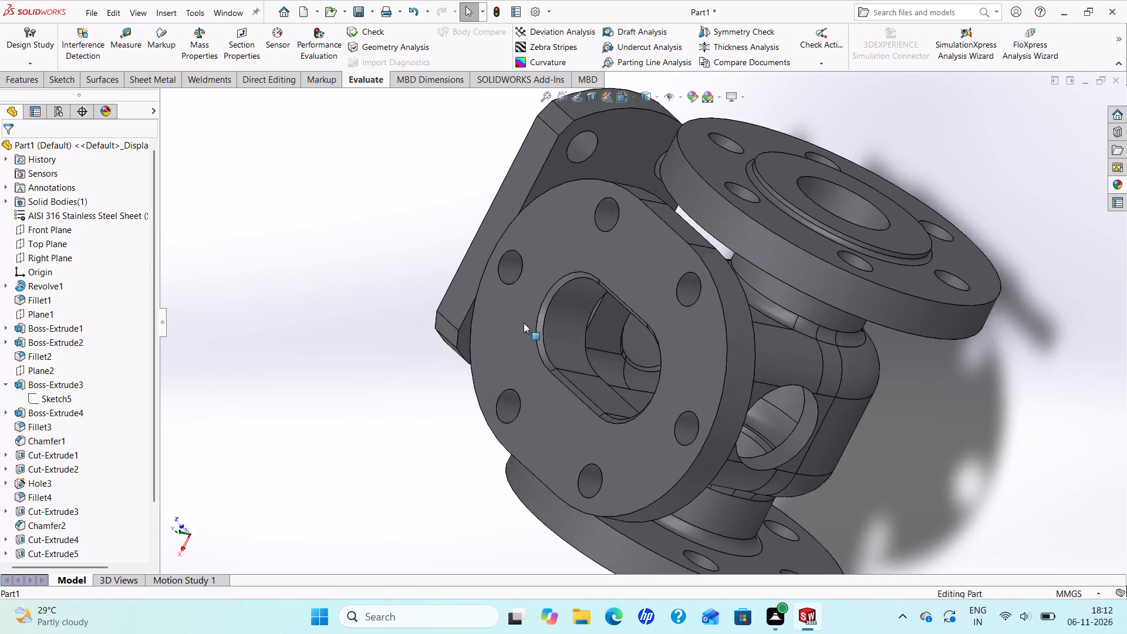
pyautogui.scroll(3, 524, 323)
pyautogui.scroll(-2, 718, 389)
pyautogui.scroll(2, 716, 375)
pyautogui.scroll(-1, 700, 272)
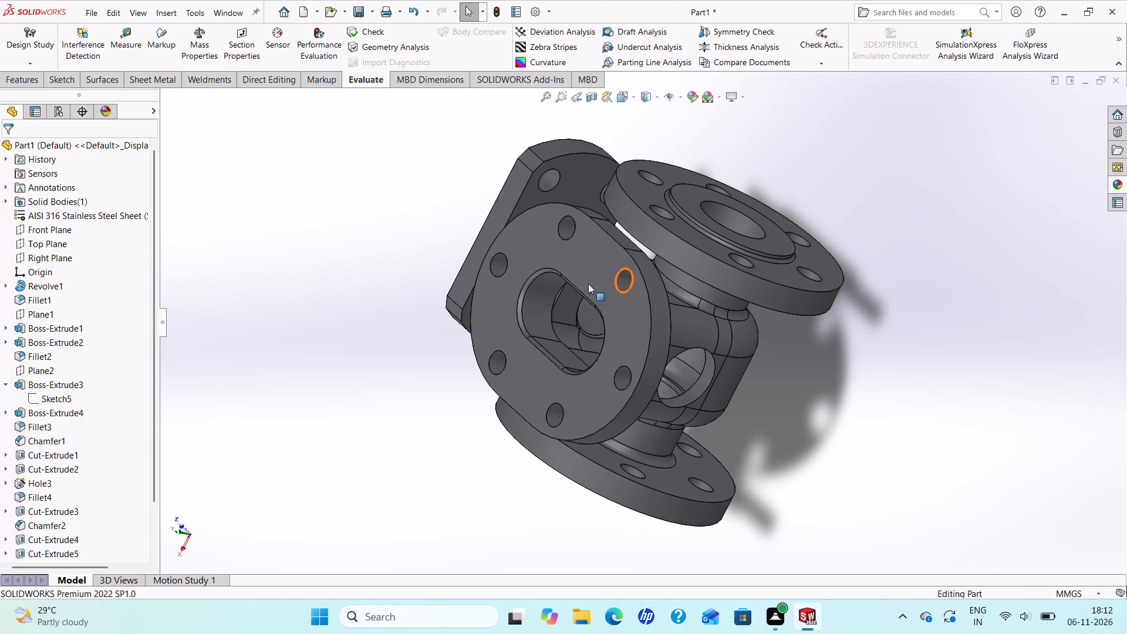
pyautogui.moveTo(571, 269); pyautogui.dragTo(330, 201, button='middle')
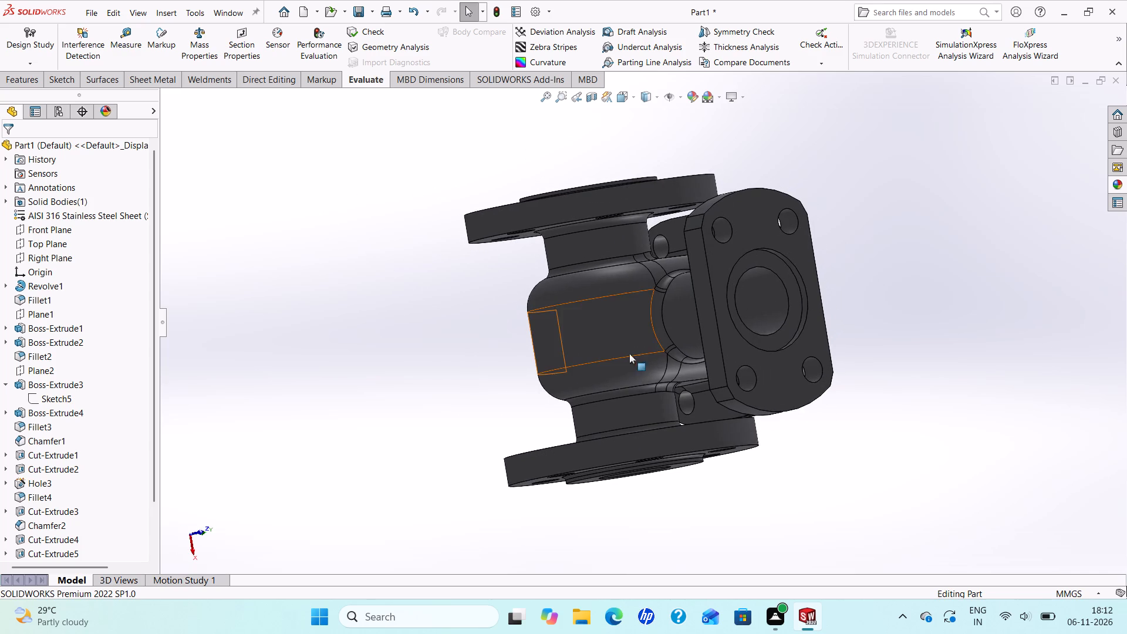
pyautogui.scroll(-1, 624, 362)
pyautogui.moveTo(591, 338); pyautogui.dragTo(519, 289, button='middle')
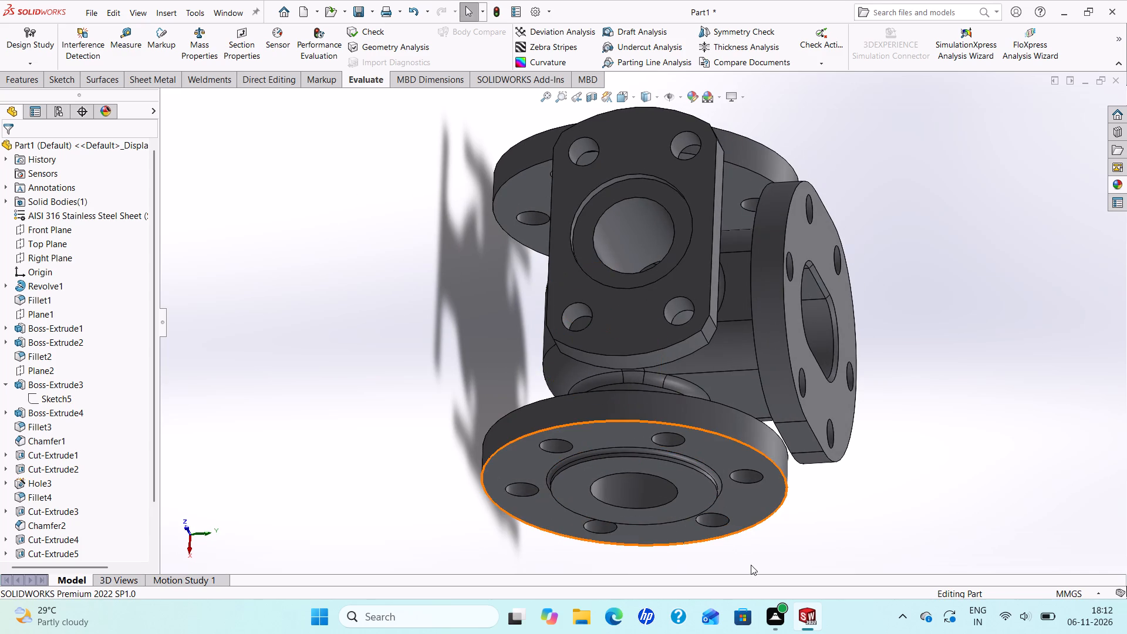
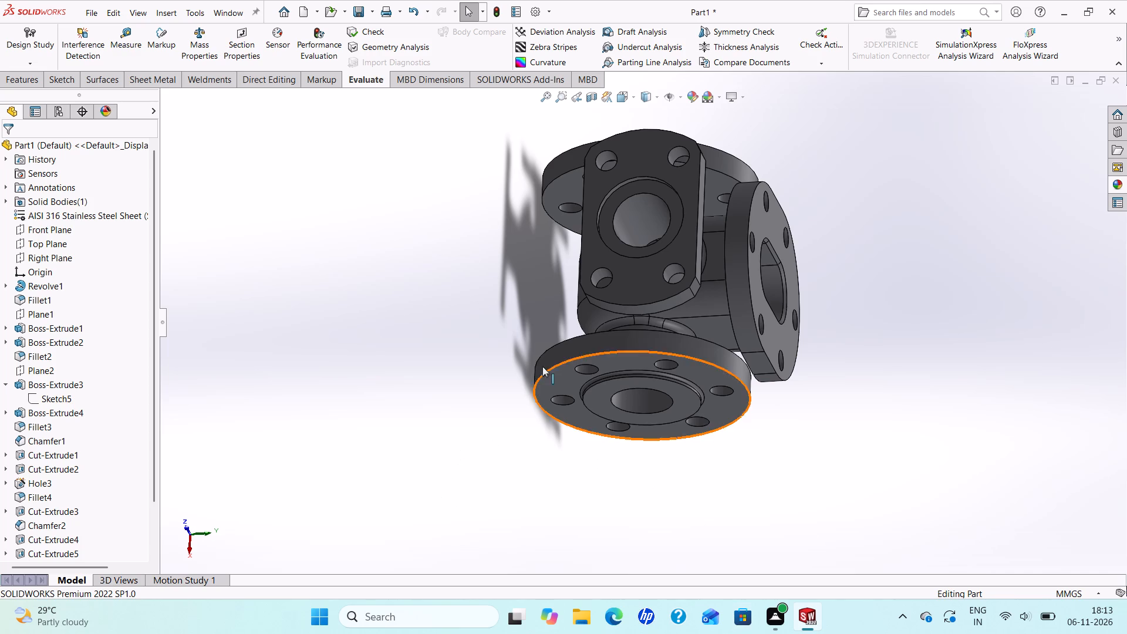
# Save the part in the Attachments folder under the file name valve body modeling.
pyautogui.hotkey('ctrl', 's')
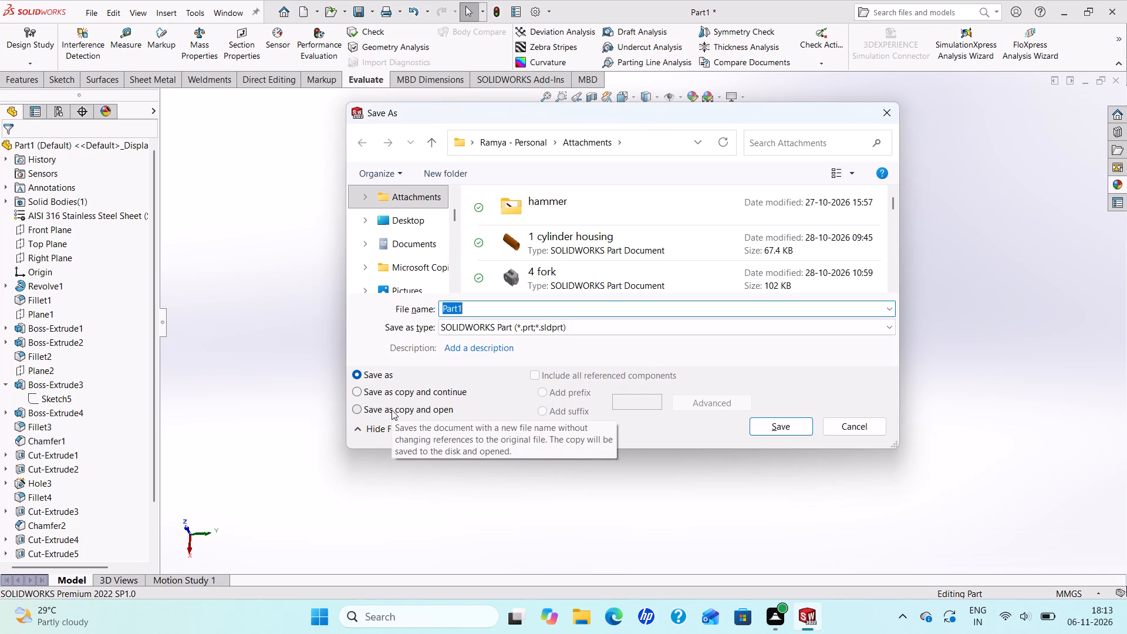
pyautogui.write('valve')
pyautogui.press('space')
pyautogui.write('bod')
pyautogui.write('y')
pyautogui.press('space')
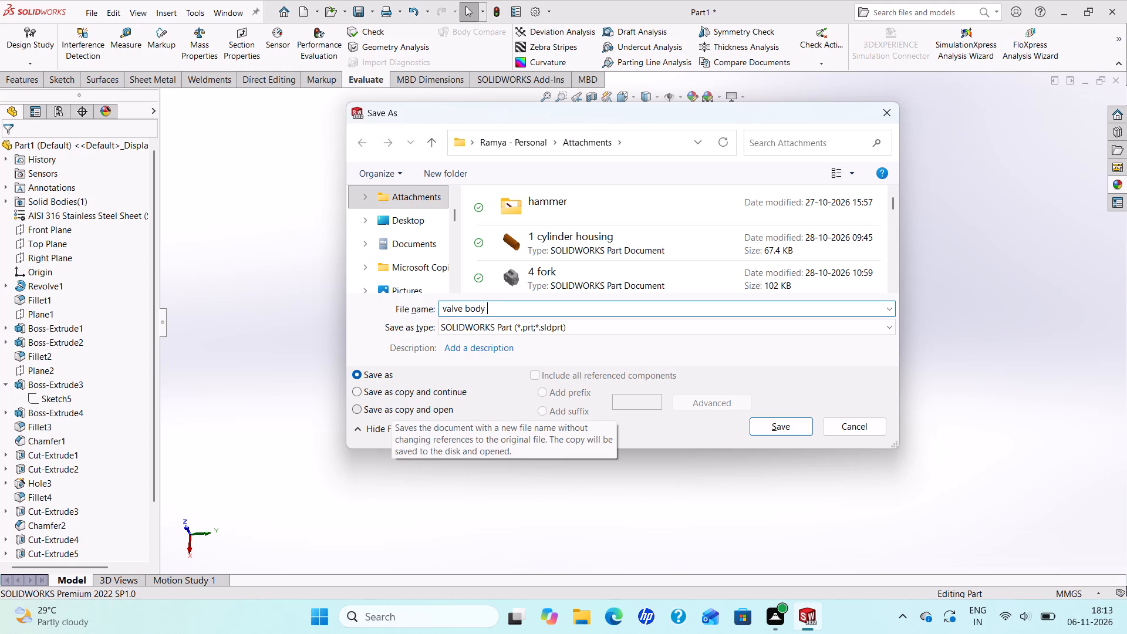
pyautogui.write('modeling')
pyautogui.click(784, 425)
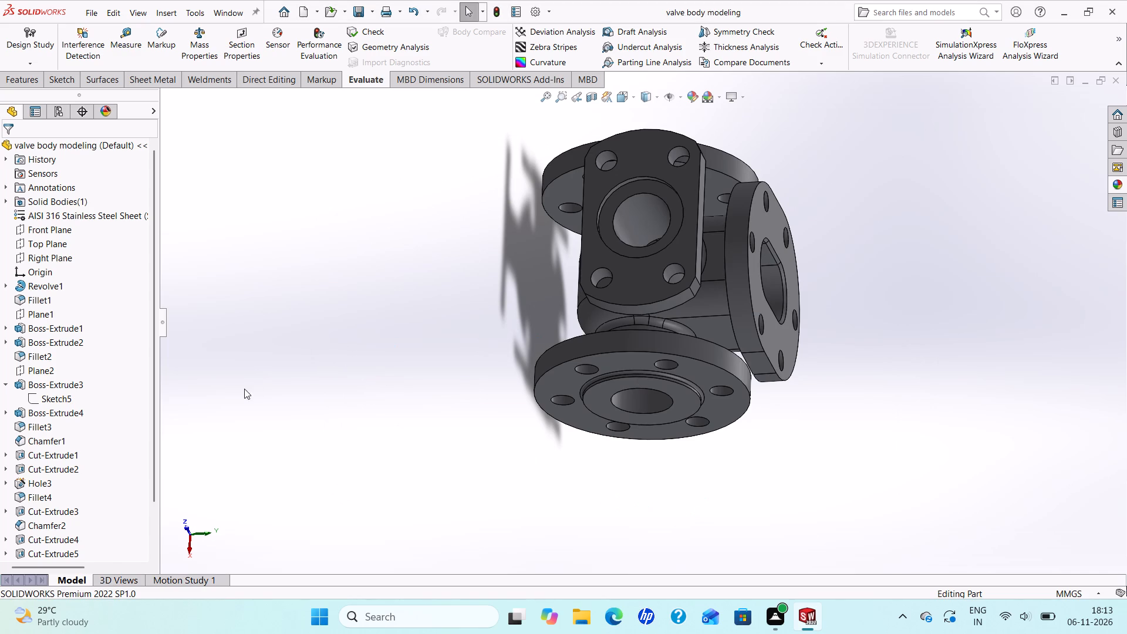
# Examine the saved valve body from all sides, including the slotted flange, both round end flanges and the four-hole side-branch flange.
pyautogui.scroll(-1, 693, 326)
pyautogui.moveTo(693, 326); pyautogui.dragTo(649, 312, button='middle')
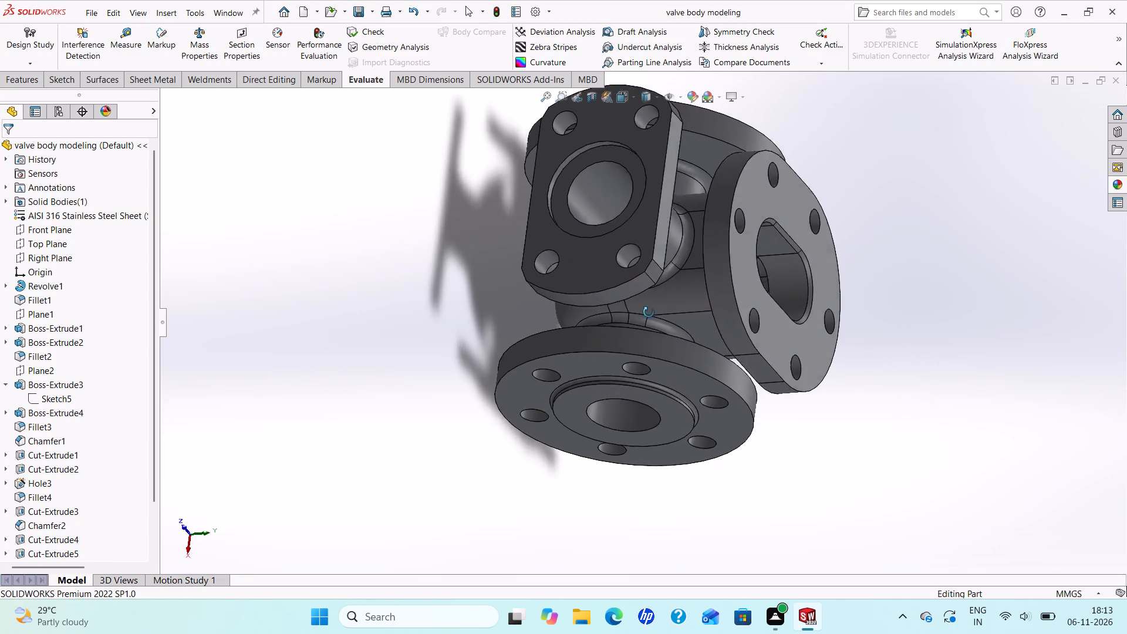
pyautogui.moveTo(649, 312); pyautogui.dragTo(598, 335, button='middle')
pyautogui.scroll(-2, 657, 299)
pyautogui.scroll(2, 663, 301)
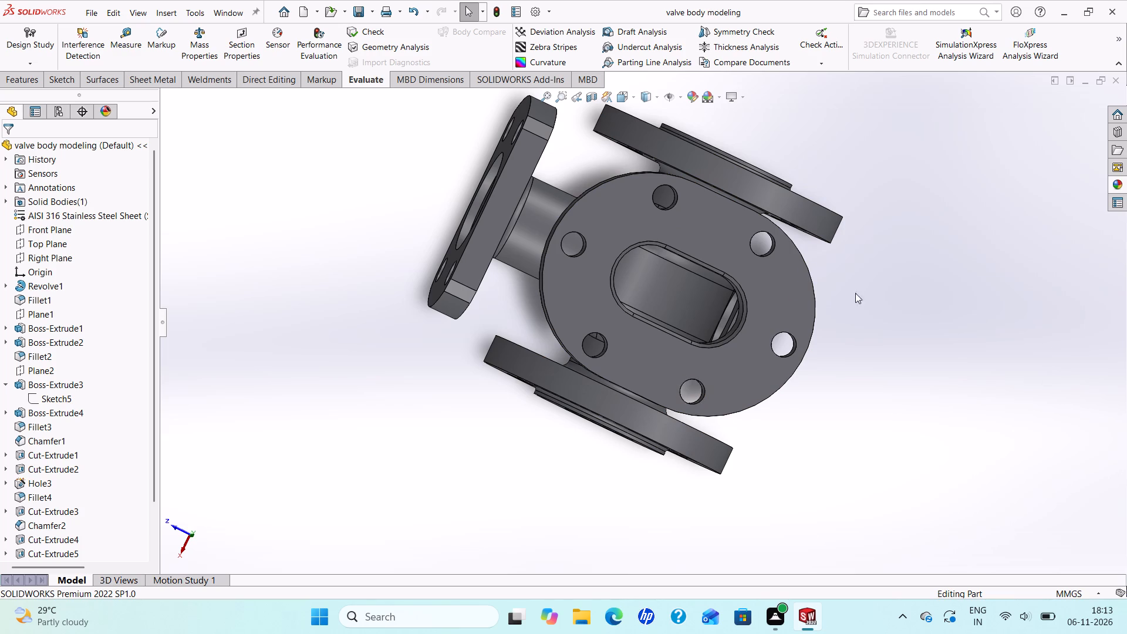
pyautogui.scroll(3, 740, 248)
pyautogui.scroll(-2, 739, 255)
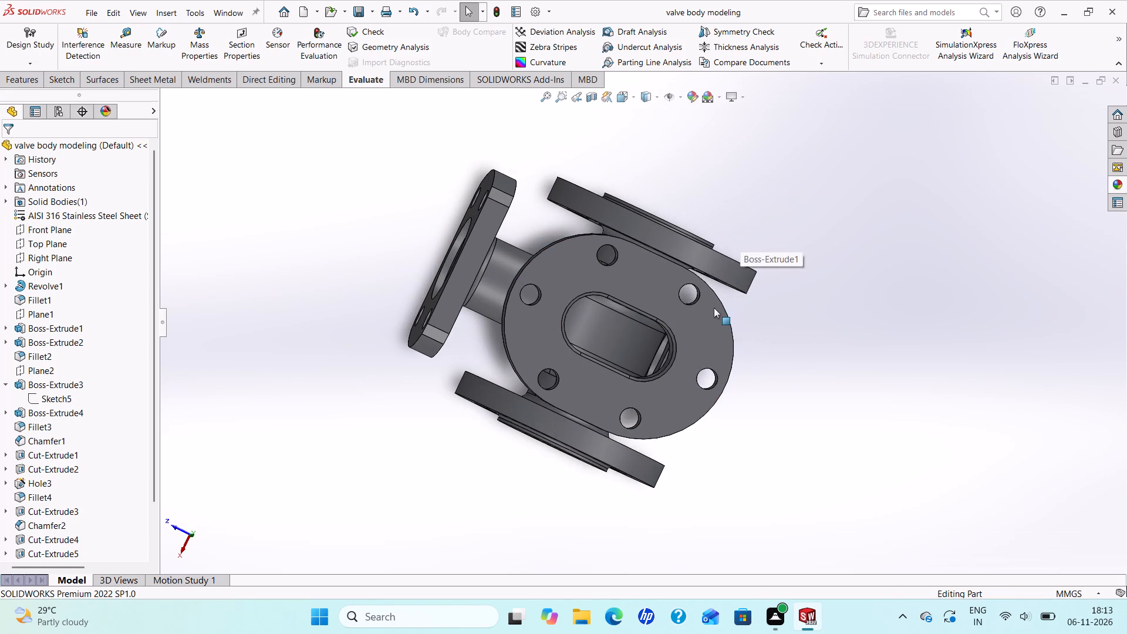
pyautogui.moveTo(714, 308); pyautogui.dragTo(614, 401, button='middle')
pyautogui.scroll(-3, 664, 220)
pyautogui.scroll(4, 580, 333)
pyautogui.scroll(-1, 515, 377)
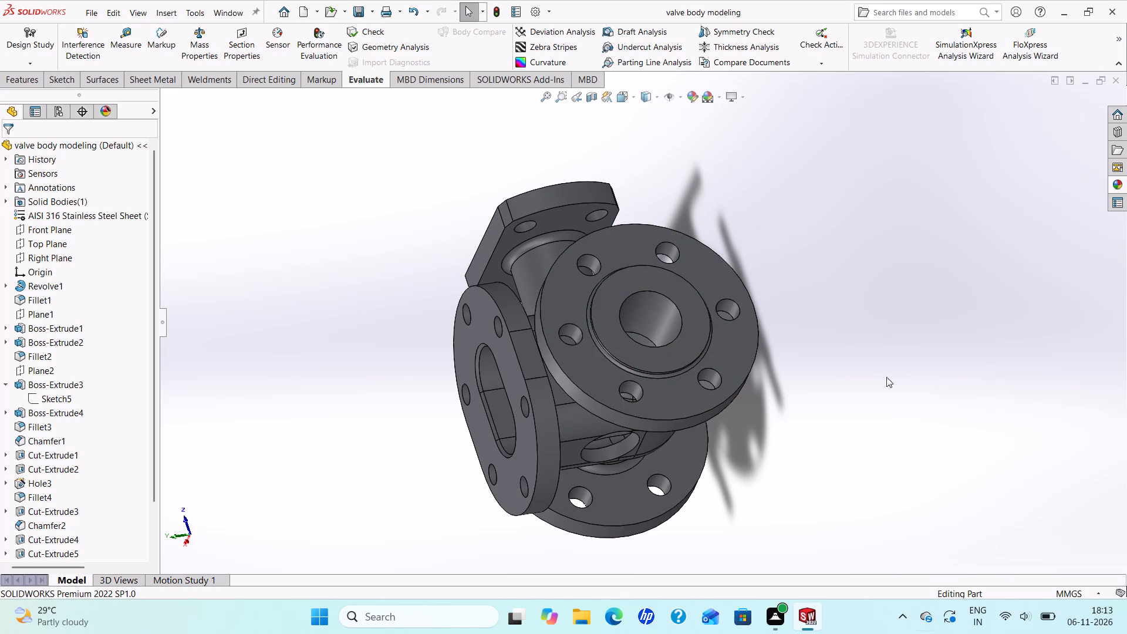
pyautogui.moveTo(686, 409); pyautogui.dragTo(417, 244, button='middle')
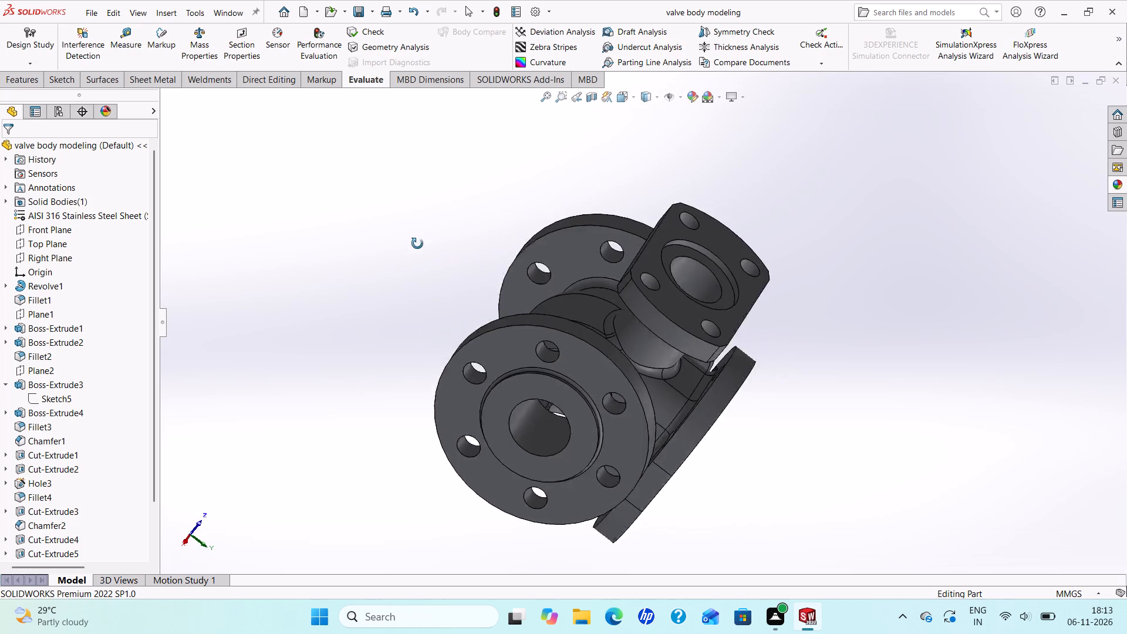
pyautogui.moveTo(417, 244); pyautogui.dragTo(355, 460, button='middle')
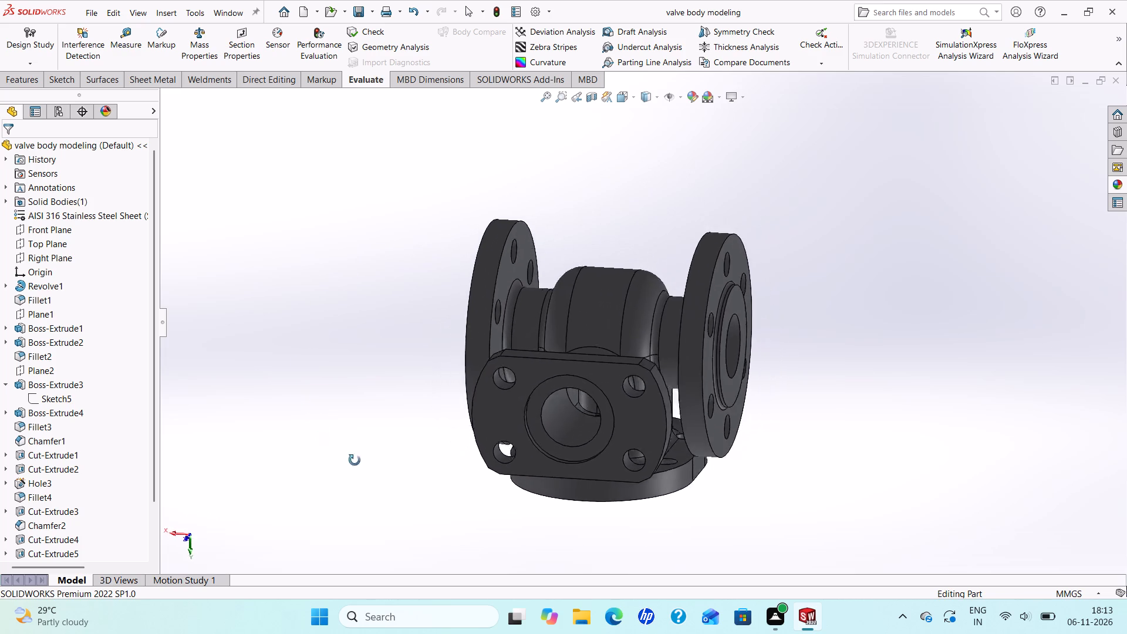
pyautogui.moveTo(355, 460); pyautogui.dragTo(552, 555, button='middle')
pyautogui.scroll(-2, 638, 325)
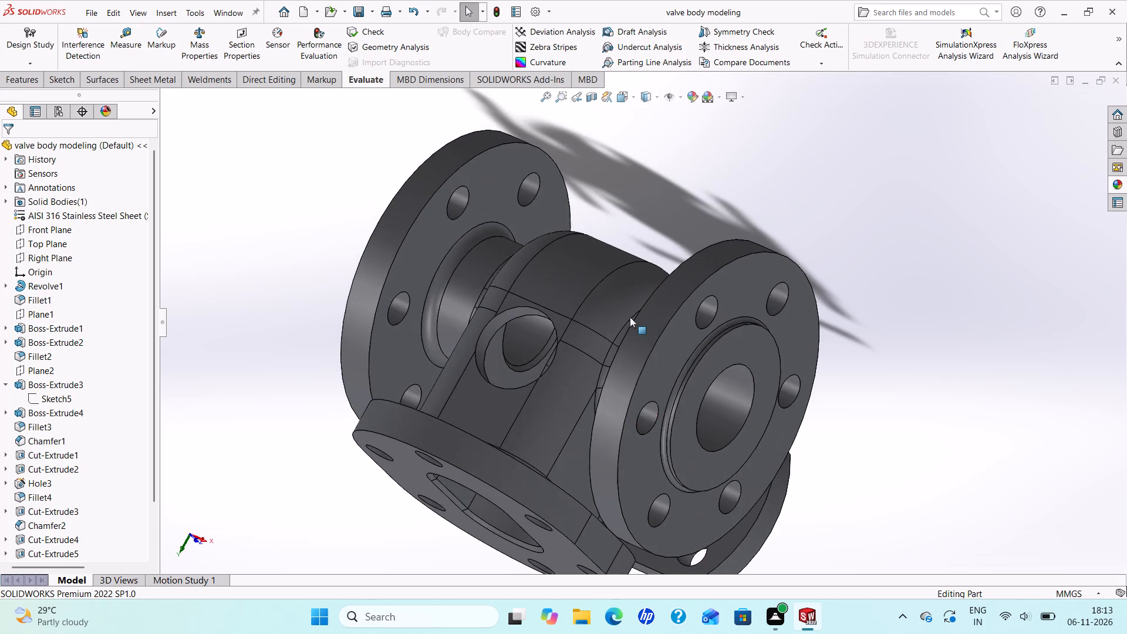
pyautogui.scroll(3, 629, 316)
pyautogui.scroll(-2, 561, 399)
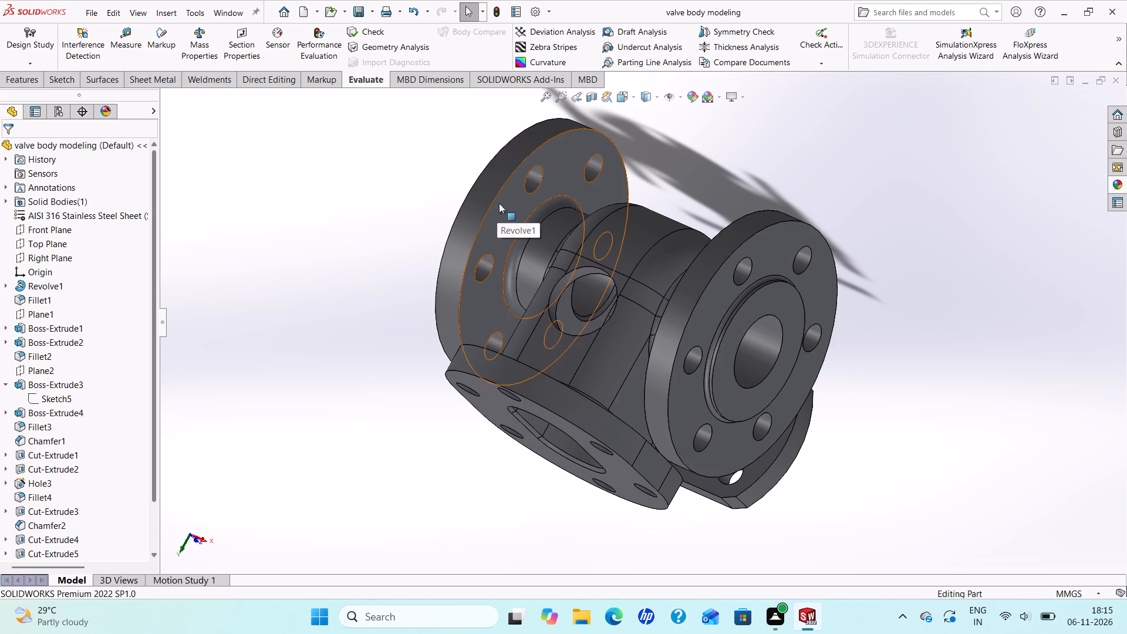
# Inspect the circular opening in the body wall and the filleted raised face of the round end flange up close.
pyautogui.scroll(-1, 640, 316)
pyautogui.moveTo(651, 310); pyautogui.dragTo(723, 301, button='middle')
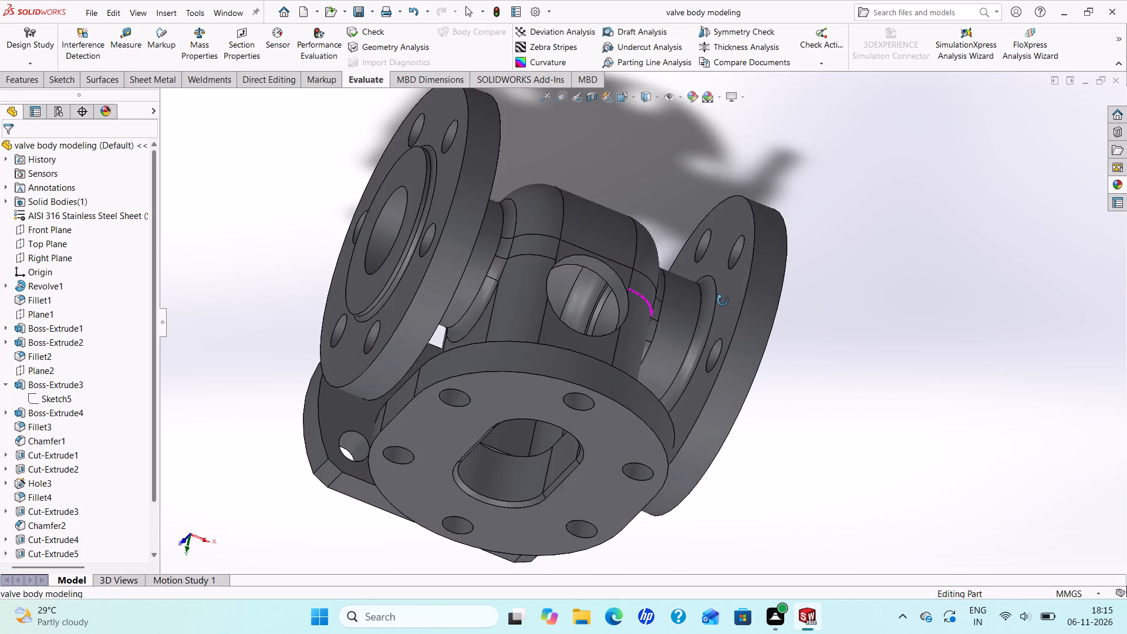
pyautogui.moveTo(723, 301); pyautogui.dragTo(737, 310, button='middle')
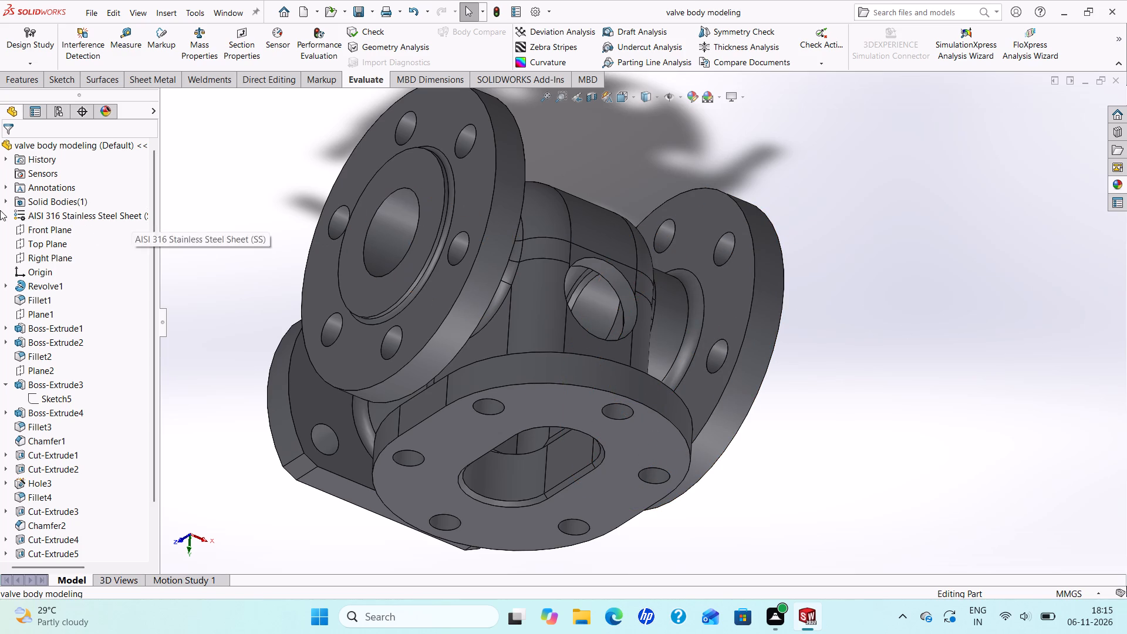
pyautogui.moveTo(368, 276); pyautogui.dragTo(488, 313, button='middle')
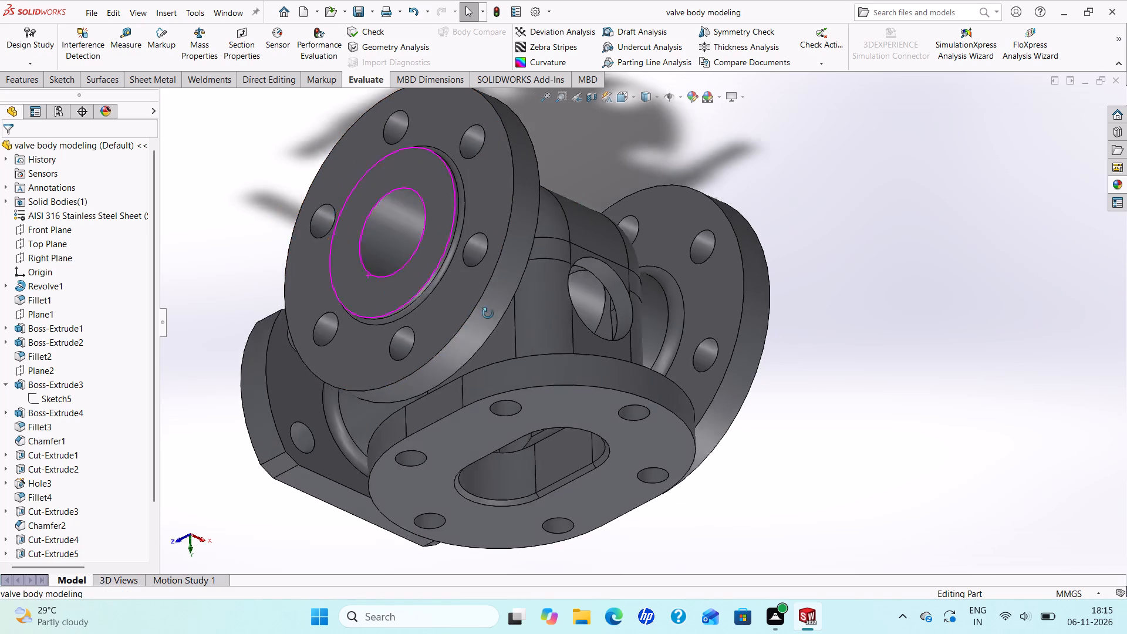
pyautogui.moveTo(488, 313); pyautogui.dragTo(433, 275, button='middle')
pyautogui.scroll(3, 433, 275)
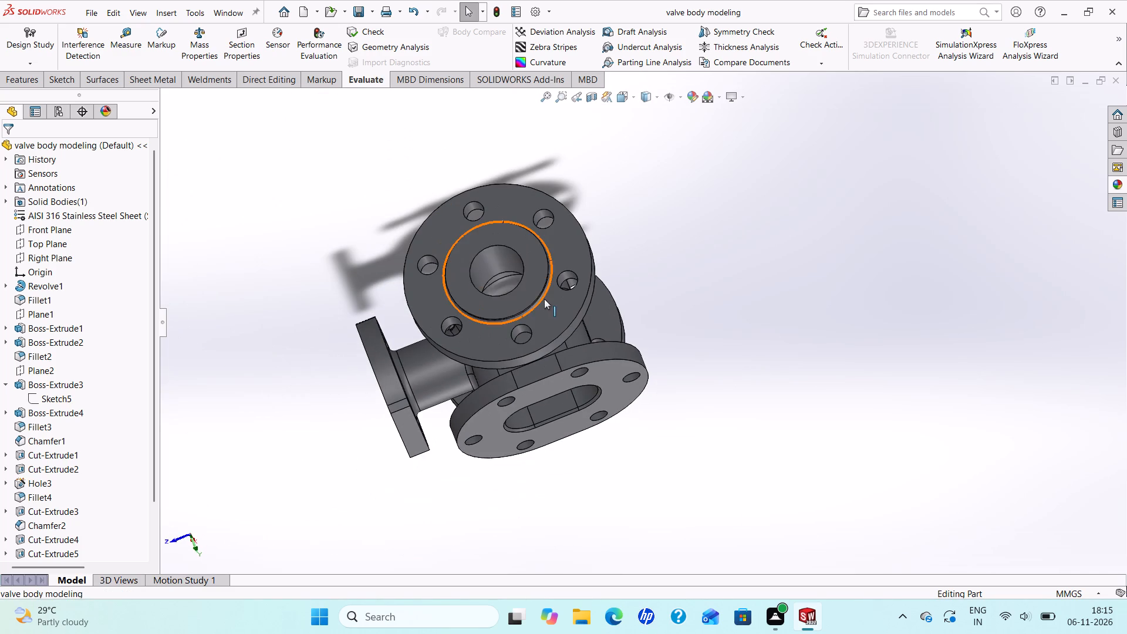
pyautogui.moveTo(544, 299); pyautogui.dragTo(464, 224, button='middle')
pyautogui.moveTo(528, 394); pyautogui.dragTo(457, 306, button='middle')
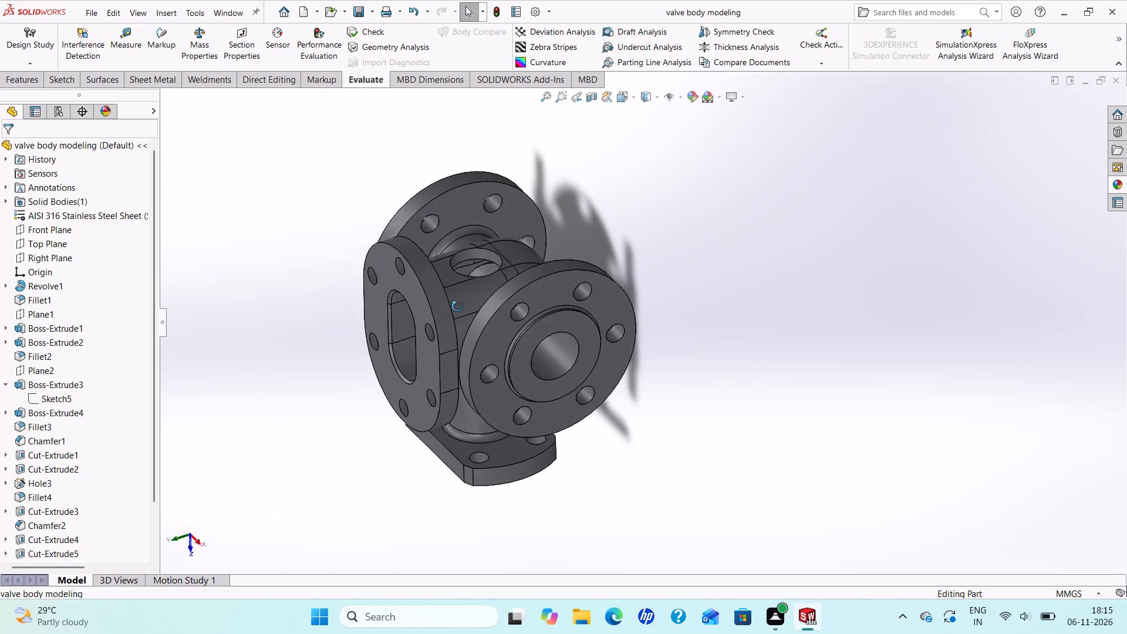
pyautogui.moveTo(457, 306); pyautogui.dragTo(446, 296, button='middle')
pyautogui.scroll(1, 457, 305)
pyautogui.scroll(-3, 488, 326)
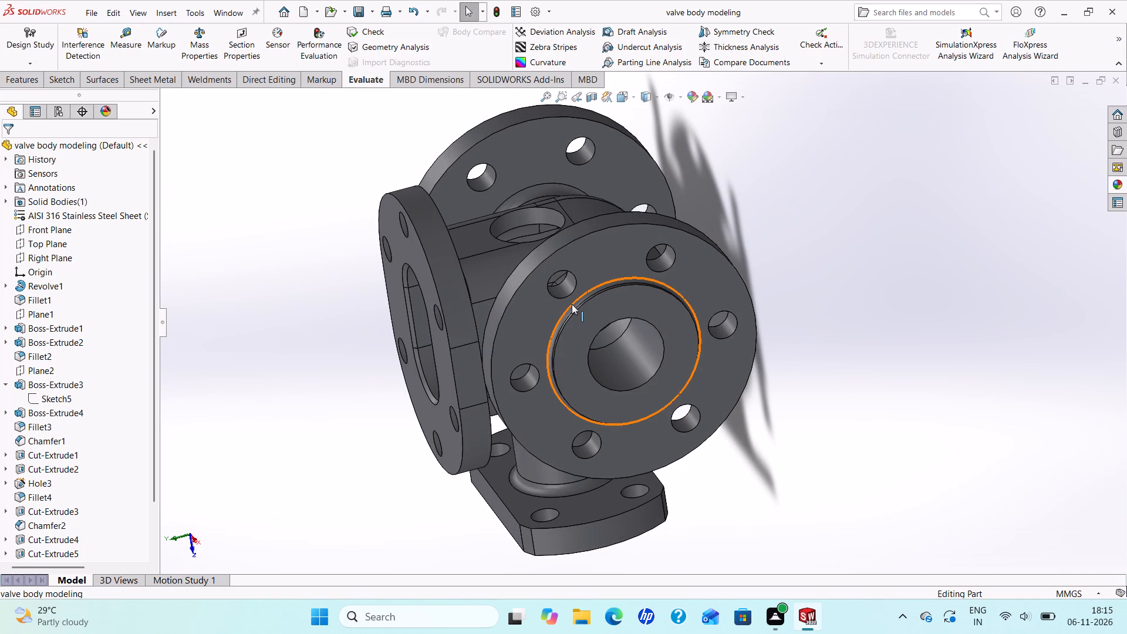
pyautogui.scroll(-3, 573, 311)
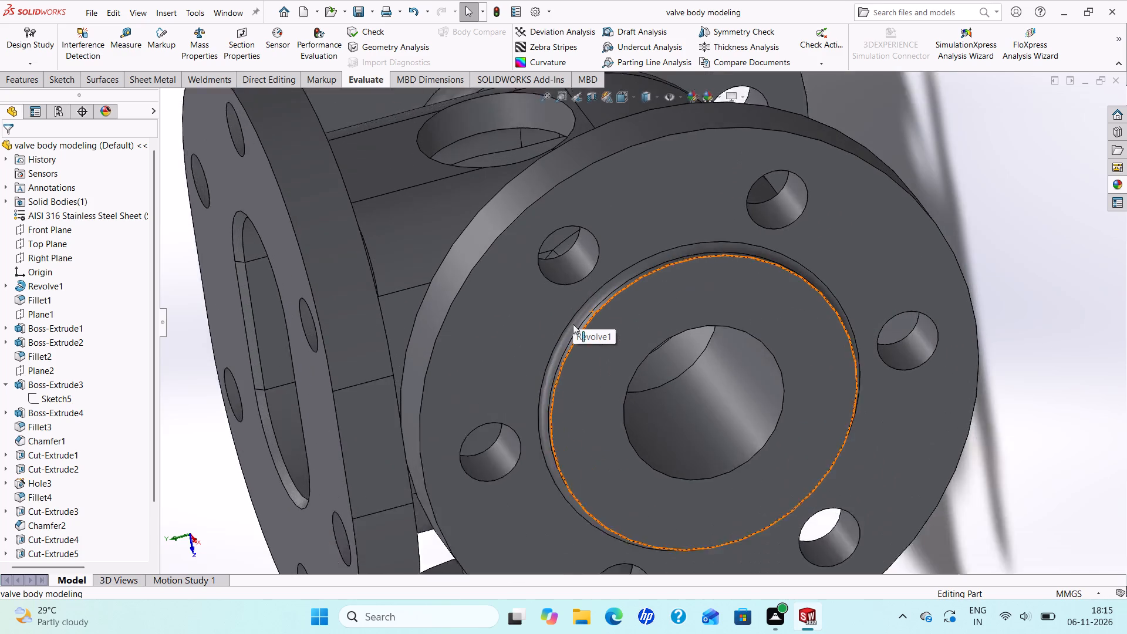
pyautogui.scroll(-2, 573, 324)
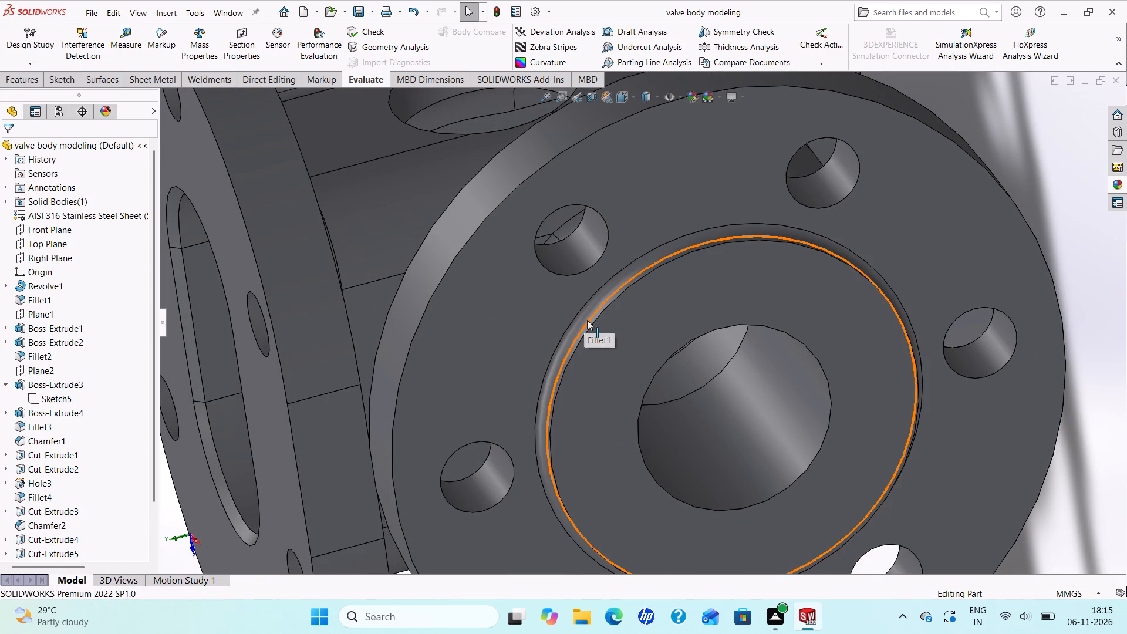
pyautogui.scroll(6, 551, 368)
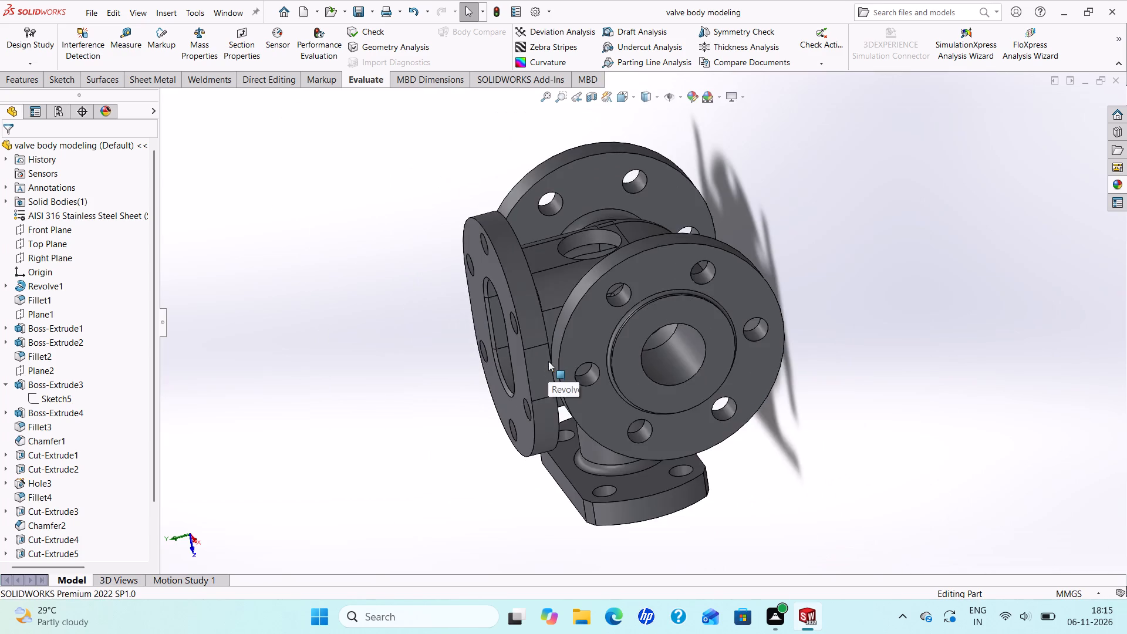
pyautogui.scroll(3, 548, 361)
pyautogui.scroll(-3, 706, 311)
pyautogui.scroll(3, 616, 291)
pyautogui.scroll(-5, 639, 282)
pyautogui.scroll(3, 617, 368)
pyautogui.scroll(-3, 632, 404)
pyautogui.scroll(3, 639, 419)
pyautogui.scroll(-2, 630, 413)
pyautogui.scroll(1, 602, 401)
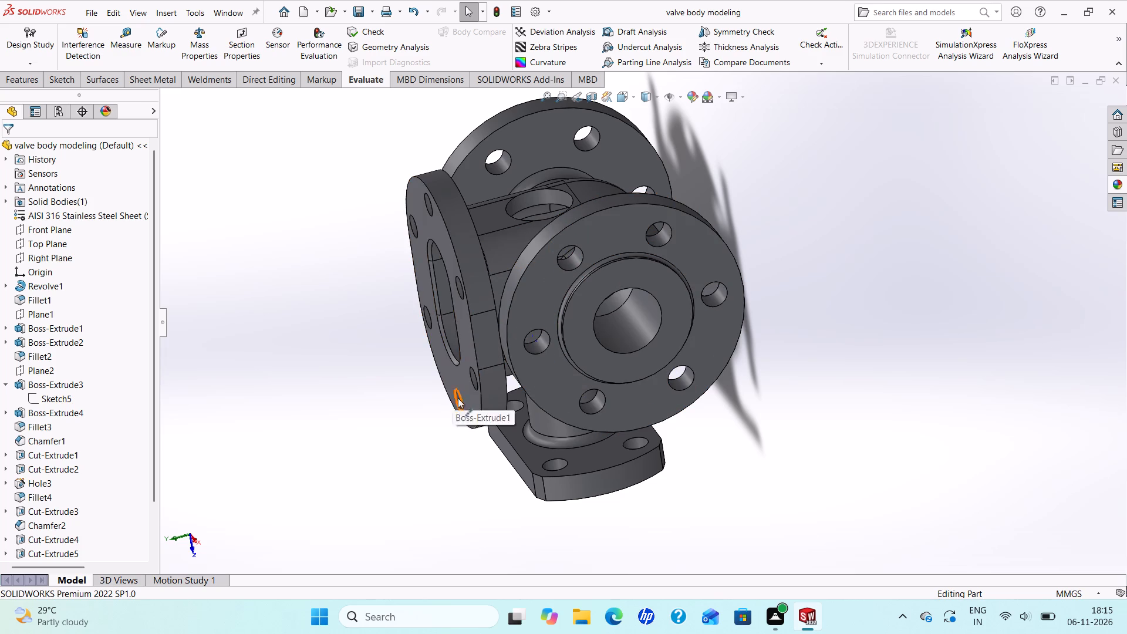
# Inspect the inside of the slotted flange opening, the four-hole side-branch flange and the filleted body between the end flanges.
pyautogui.scroll(1, 457, 379)
pyautogui.moveTo(457, 379); pyautogui.dragTo(536, 407, button='middle')
pyautogui.scroll(-1, 514, 402)
pyautogui.scroll(-4, 569, 392)
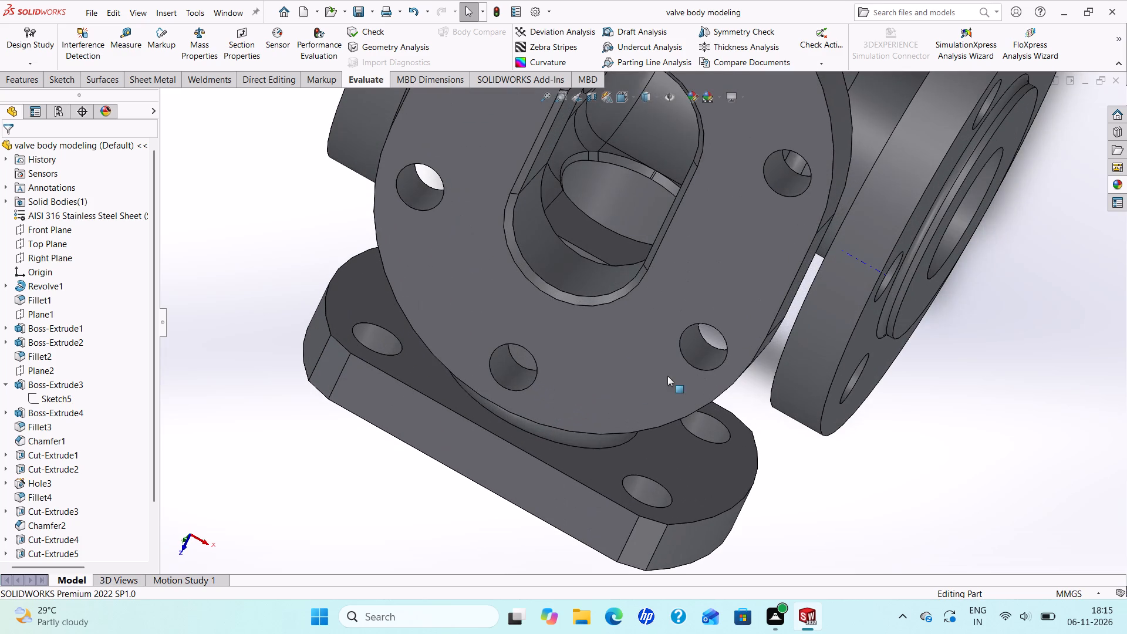
pyautogui.scroll(4, 700, 360)
pyautogui.moveTo(663, 370); pyautogui.dragTo(635, 351, button='middle')
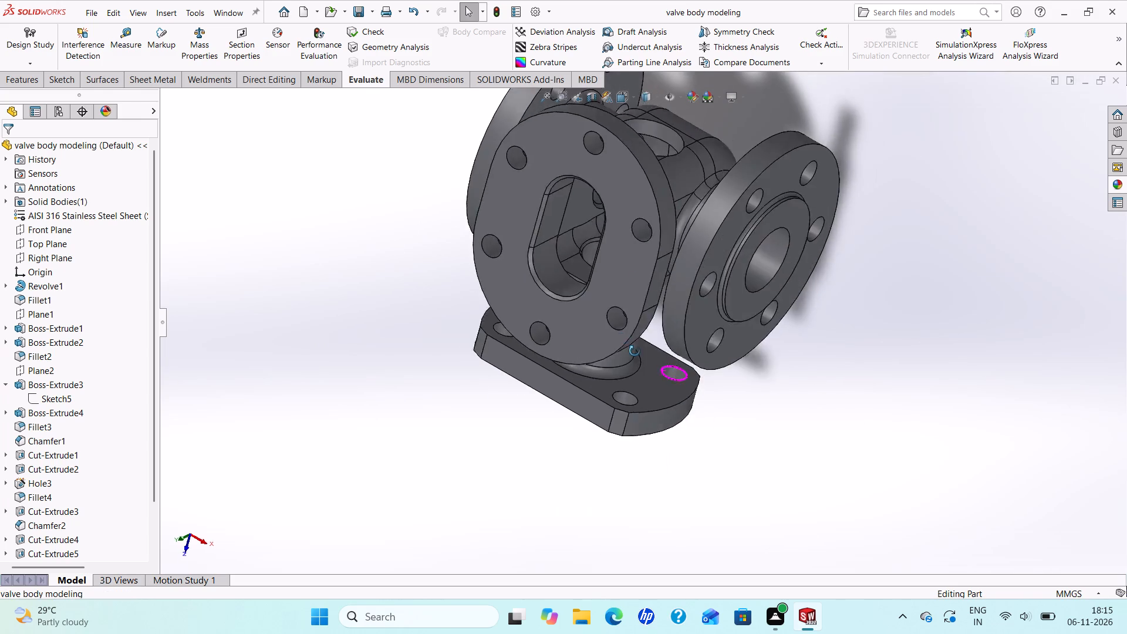
pyautogui.moveTo(635, 351); pyautogui.dragTo(513, 424, button='middle')
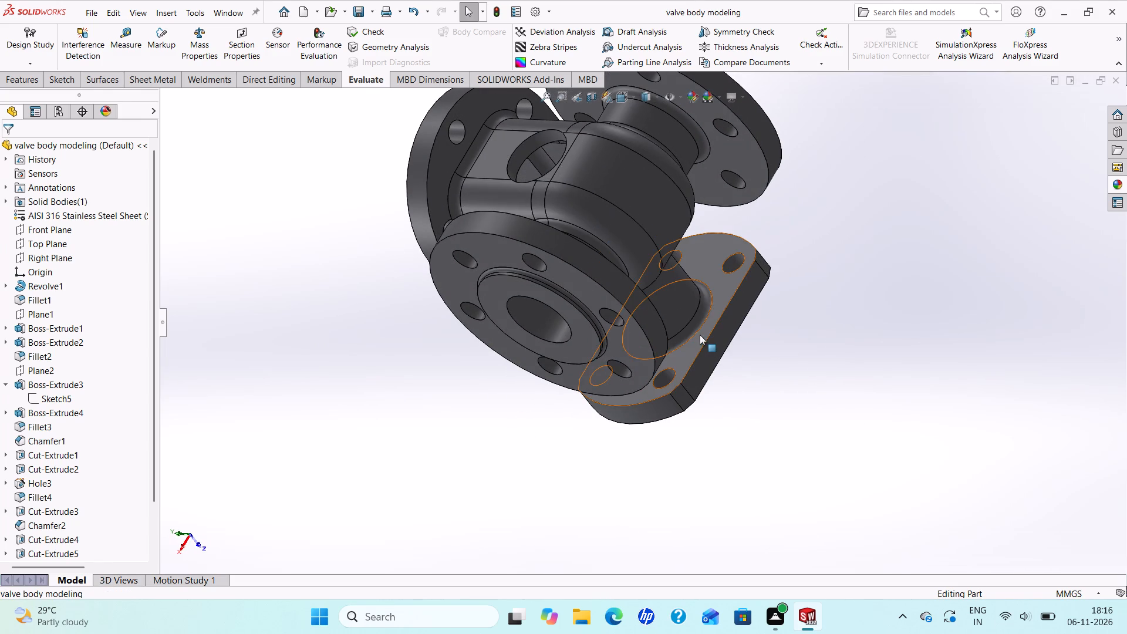
pyautogui.scroll(4, 647, 268)
pyautogui.scroll(-4, 647, 254)
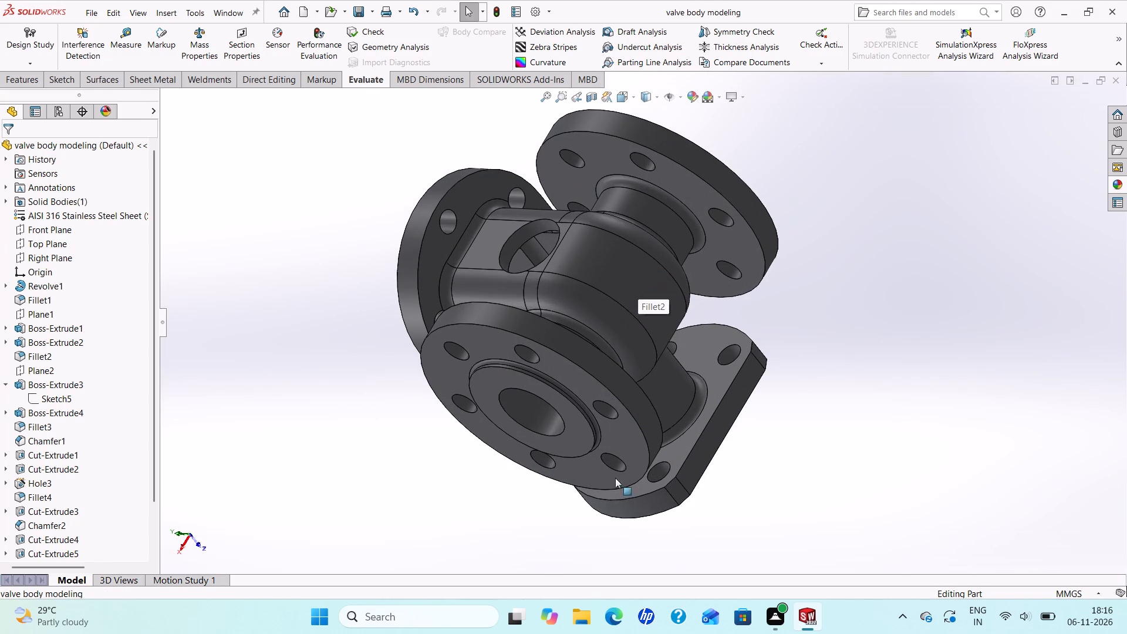
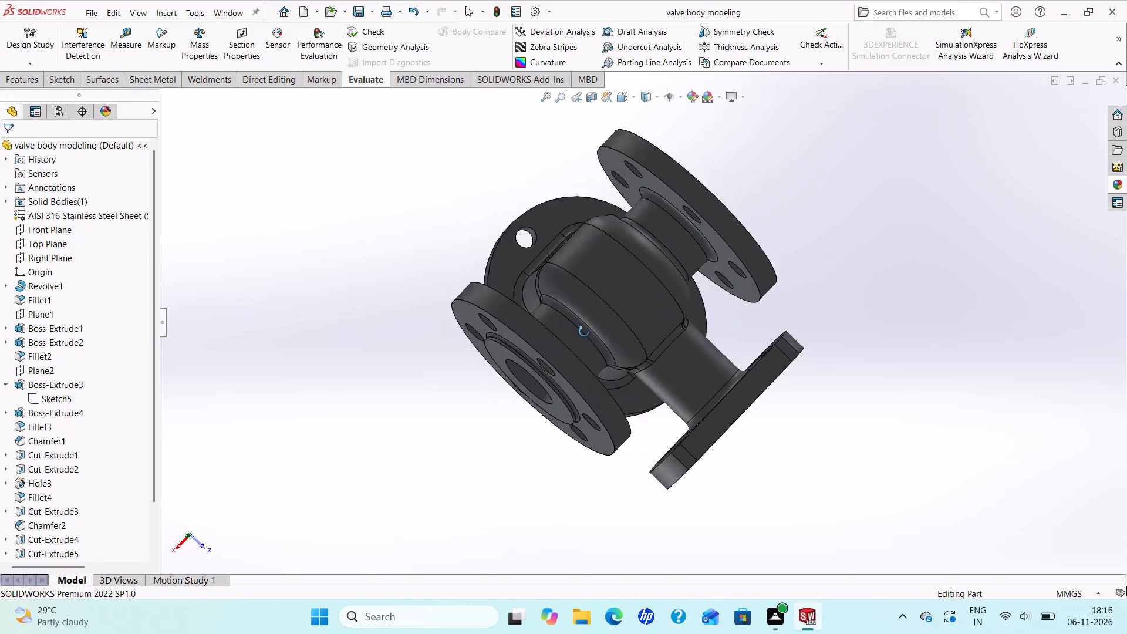
# Inspect the bolt holes and central bore of the round end flange, with the slotted flange and side branch beside it.
pyautogui.scroll(-3, 723, 362)
pyautogui.scroll(2, 718, 360)
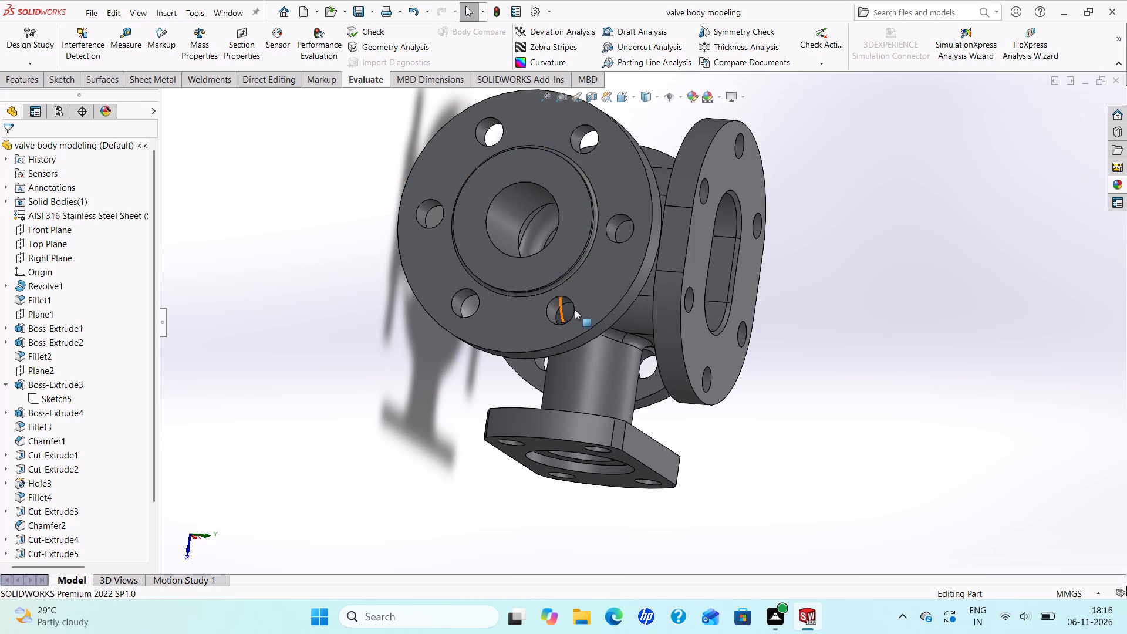
pyautogui.scroll(-1, 662, 305)
pyautogui.scroll(3, 655, 310)
pyautogui.scroll(-3, 757, 212)
pyautogui.scroll(3, 632, 299)
pyautogui.scroll(-1, 561, 344)
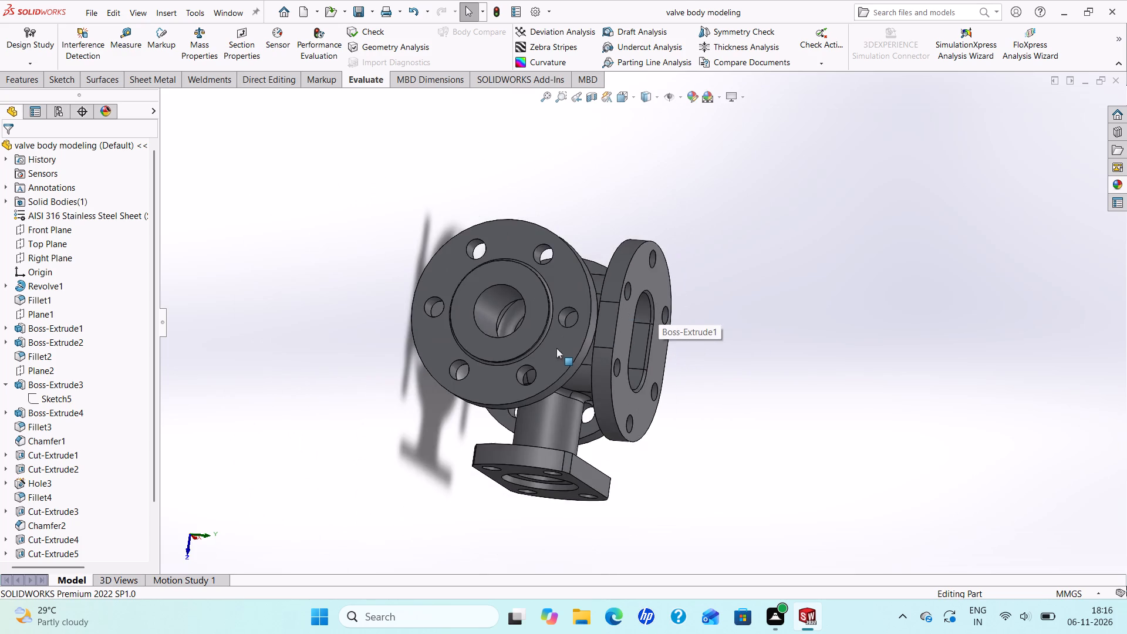
pyautogui.scroll(-1, 556, 348)
pyautogui.scroll(2, 543, 364)
pyautogui.scroll(-2, 539, 367)
# Examine the circular opening in the body wall and the body between the two round end flanges.
pyautogui.moveTo(613, 352); pyautogui.dragTo(389, 344, button='middle')
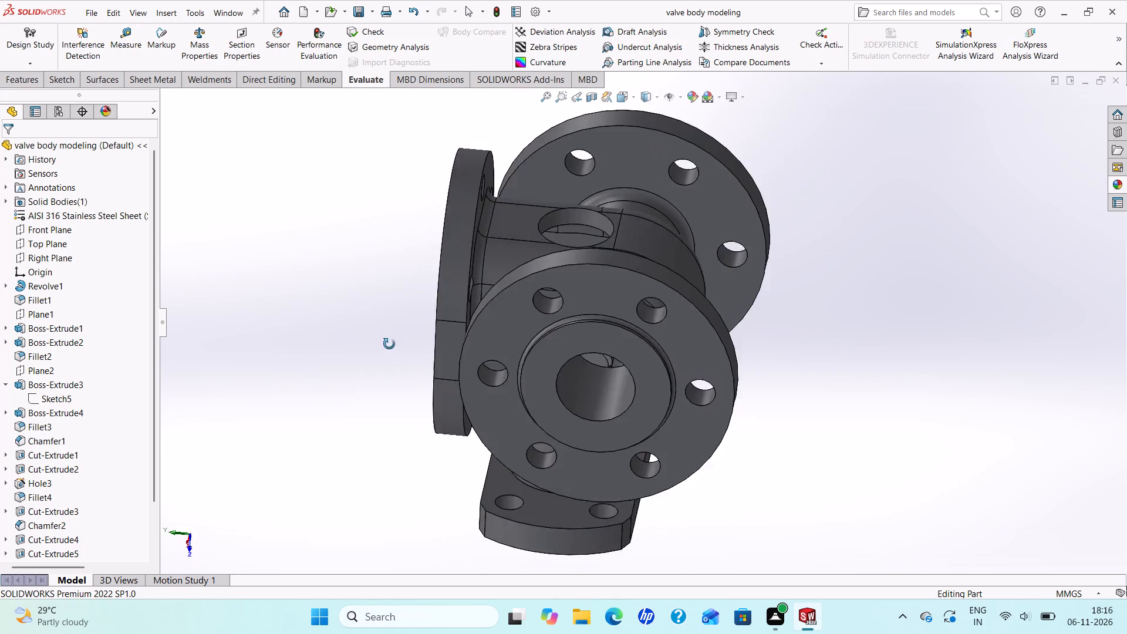
pyautogui.moveTo(389, 344); pyautogui.dragTo(365, 423, button='middle')
pyautogui.scroll(3, 511, 388)
pyautogui.scroll(-3, 576, 210)
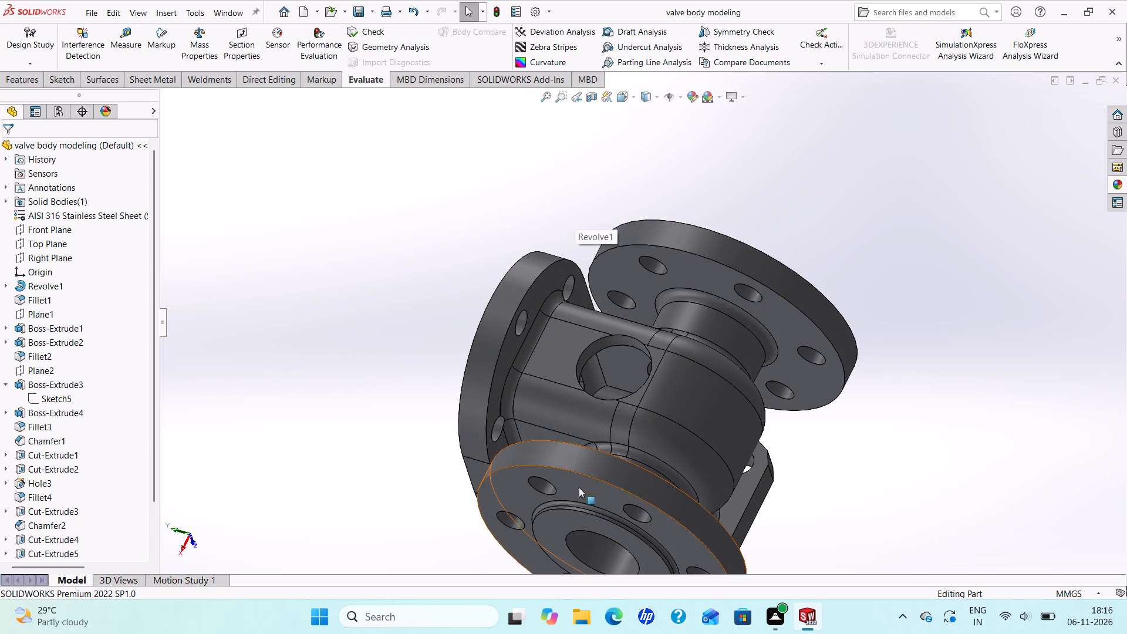
pyautogui.scroll(3, 585, 491)
pyautogui.scroll(-5, 646, 398)
pyautogui.scroll(3, 633, 461)
pyautogui.scroll(-1, 623, 455)
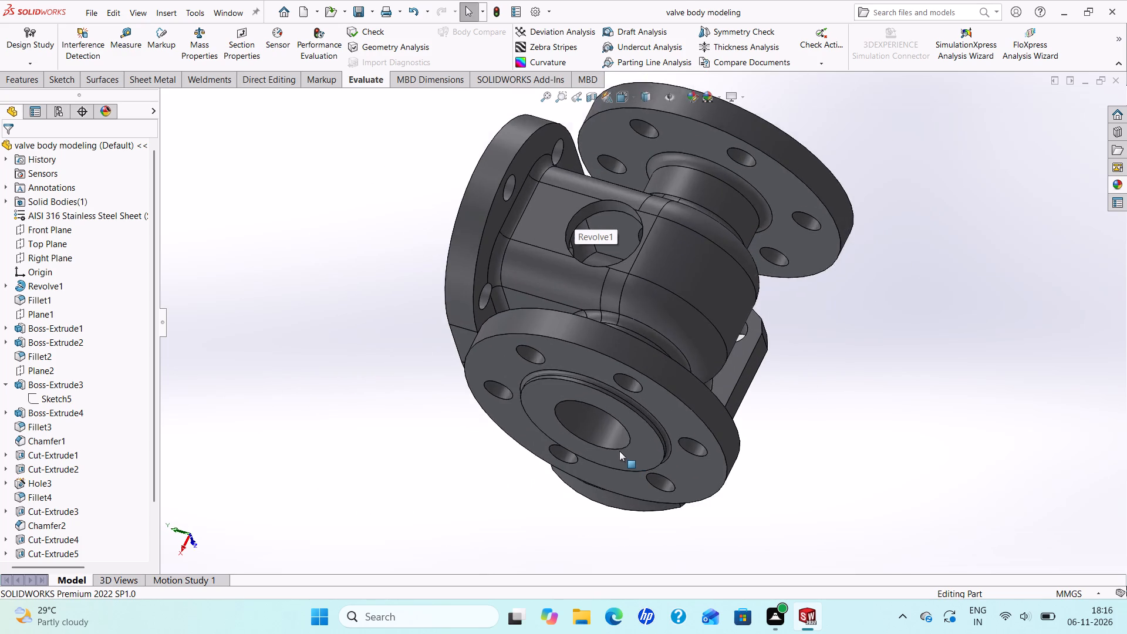
pyautogui.scroll(-1, 619, 451)
pyautogui.scroll(2, 573, 419)
pyautogui.scroll(-1, 678, 365)
pyautogui.scroll(3, 679, 357)
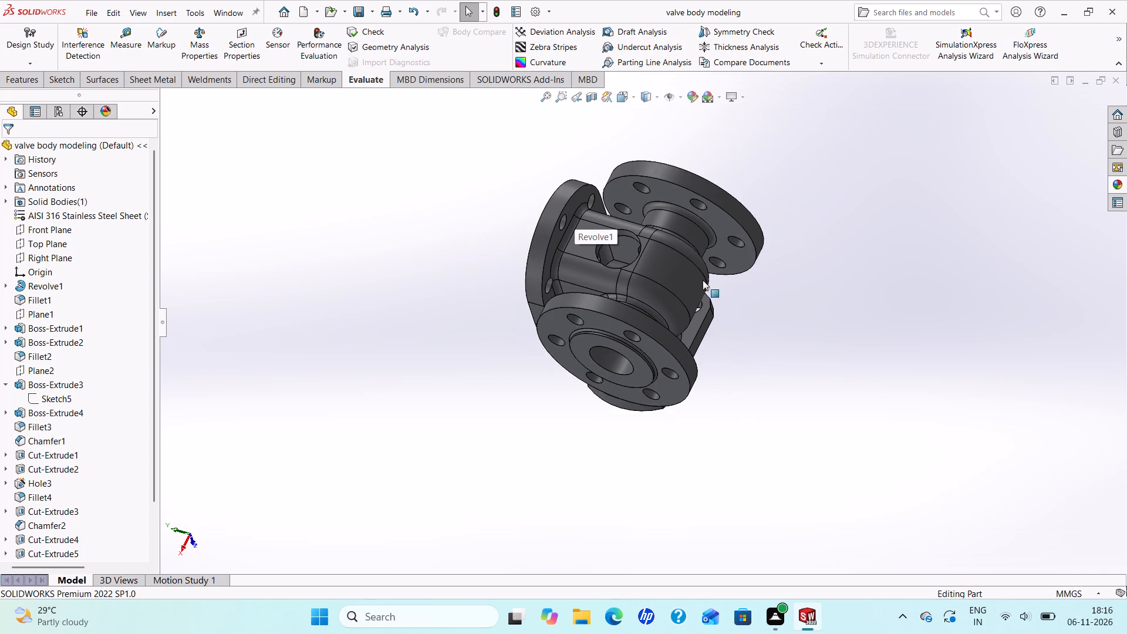
pyautogui.scroll(-2, 717, 251)
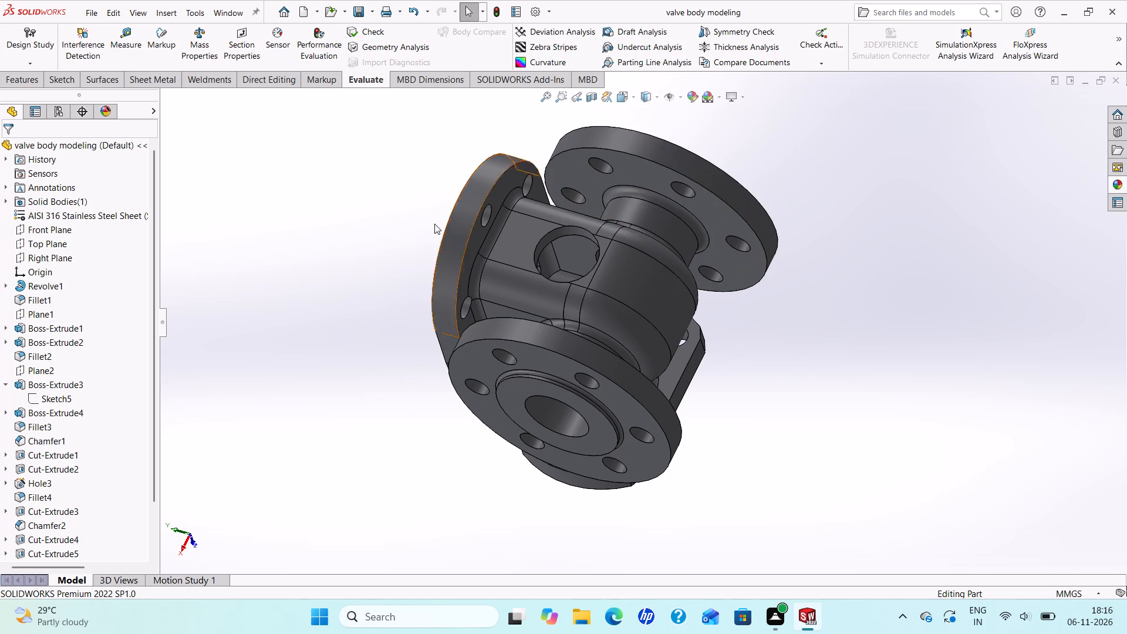
# Examine the four-hole side-branch flange, the round end flanges and the opposite body wall with its circular opening.
pyautogui.moveTo(495, 353); pyautogui.dragTo(664, 115, button='middle')
pyautogui.scroll(-1, 638, 368)
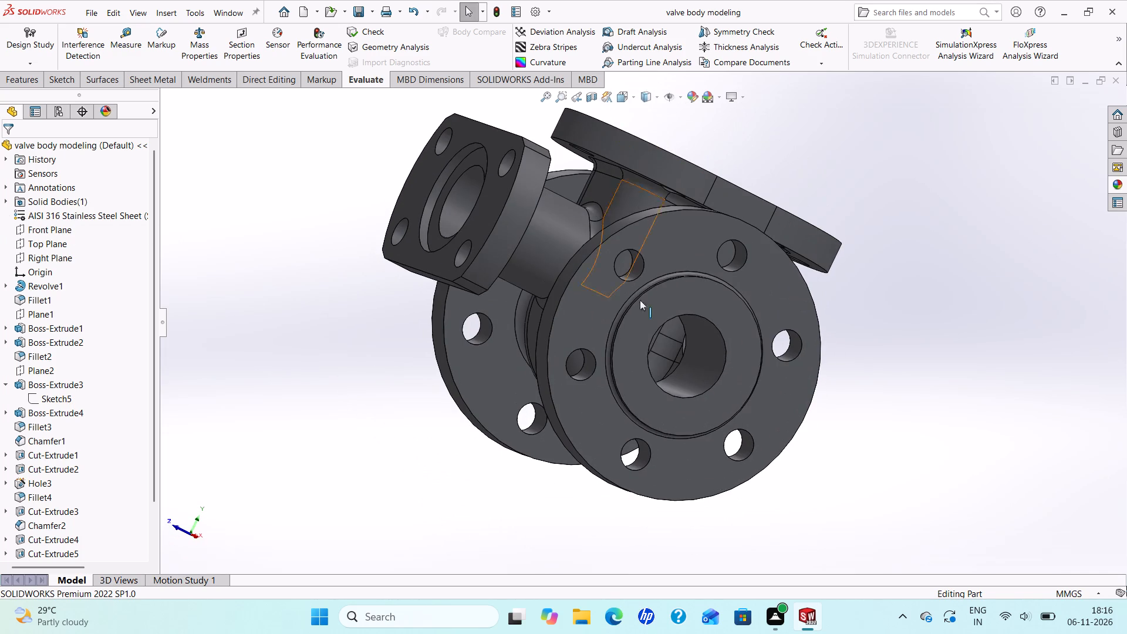
pyautogui.scroll(-2, 662, 380)
pyautogui.moveTo(649, 392); pyautogui.dragTo(526, 164, button='middle')
pyautogui.scroll(1, 524, 164)
pyautogui.scroll(4, 648, 458)
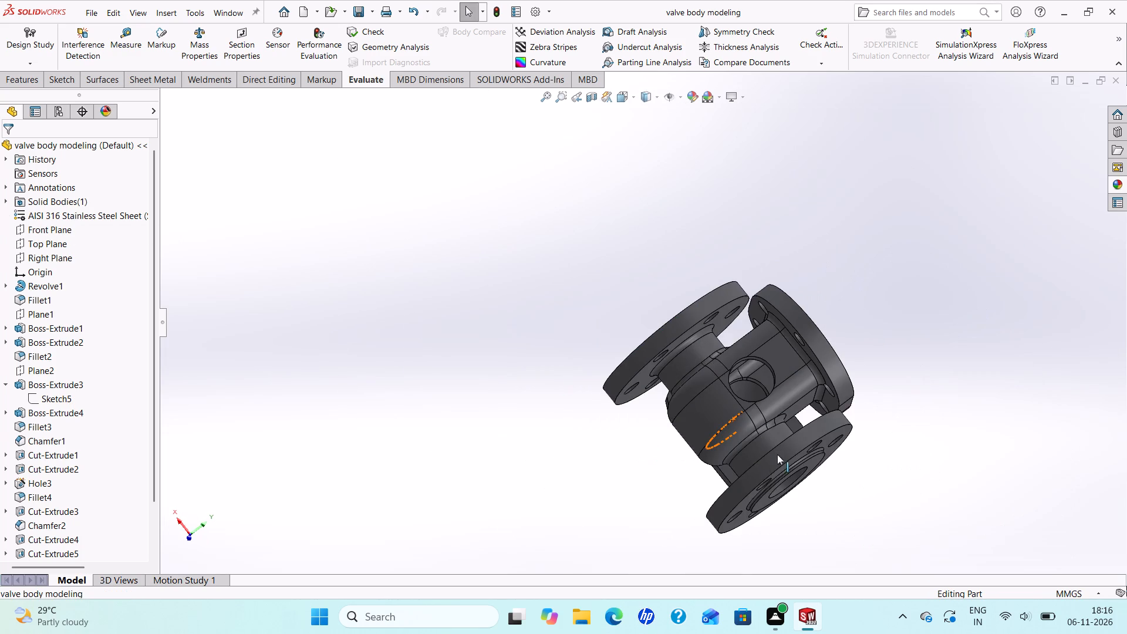
pyautogui.scroll(-3, 778, 450)
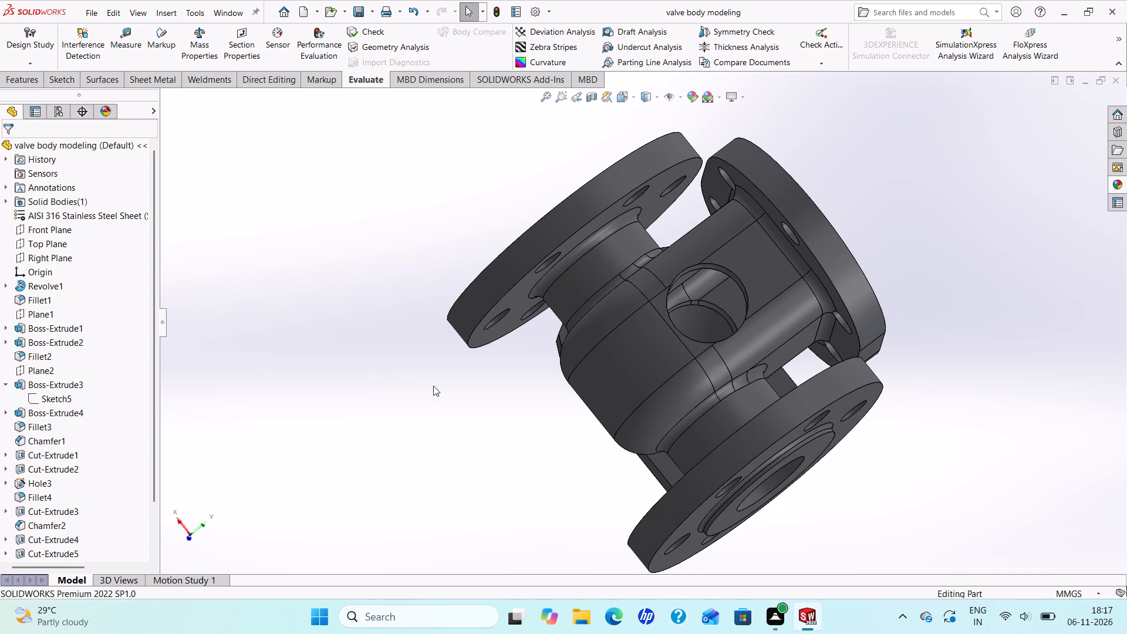
pyautogui.moveTo(788, 418); pyautogui.dragTo(684, 334, button='middle')
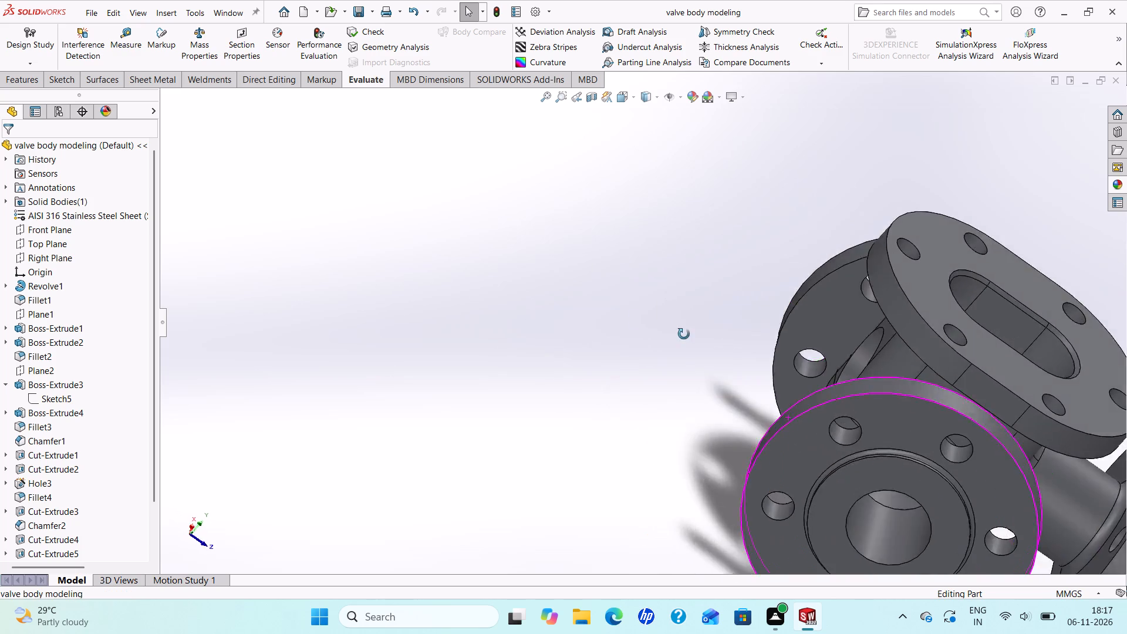
pyautogui.moveTo(684, 334); pyautogui.dragTo(612, 322, button='middle')
pyautogui.scroll(3, 692, 450)
pyautogui.scroll(-3, 876, 373)
pyautogui.scroll(3, 843, 396)
pyautogui.scroll(-3, 838, 424)
# Review the slotted flange opening, the side-branch flange bore and the round end flange's raised face from several angles.
pyautogui.moveTo(816, 406); pyautogui.dragTo(794, 388, button='middle')
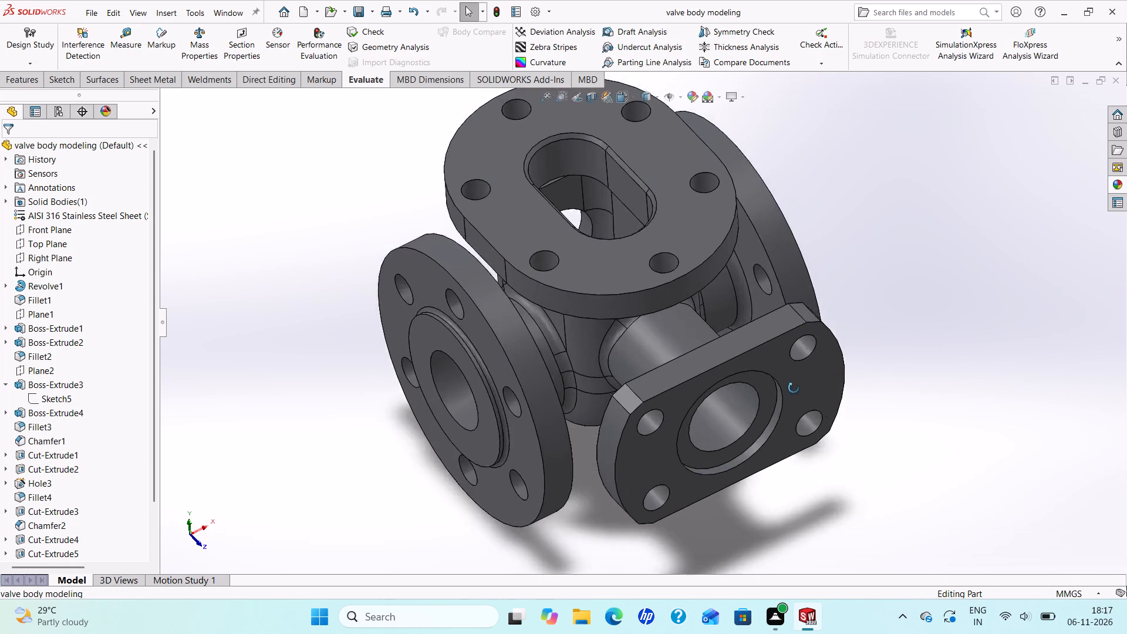
pyautogui.moveTo(794, 388); pyautogui.dragTo(751, 360, button='middle')
pyautogui.scroll(3, 751, 360)
pyautogui.scroll(-2, 801, 334)
pyautogui.moveTo(801, 334); pyautogui.dragTo(685, 335, button='middle')
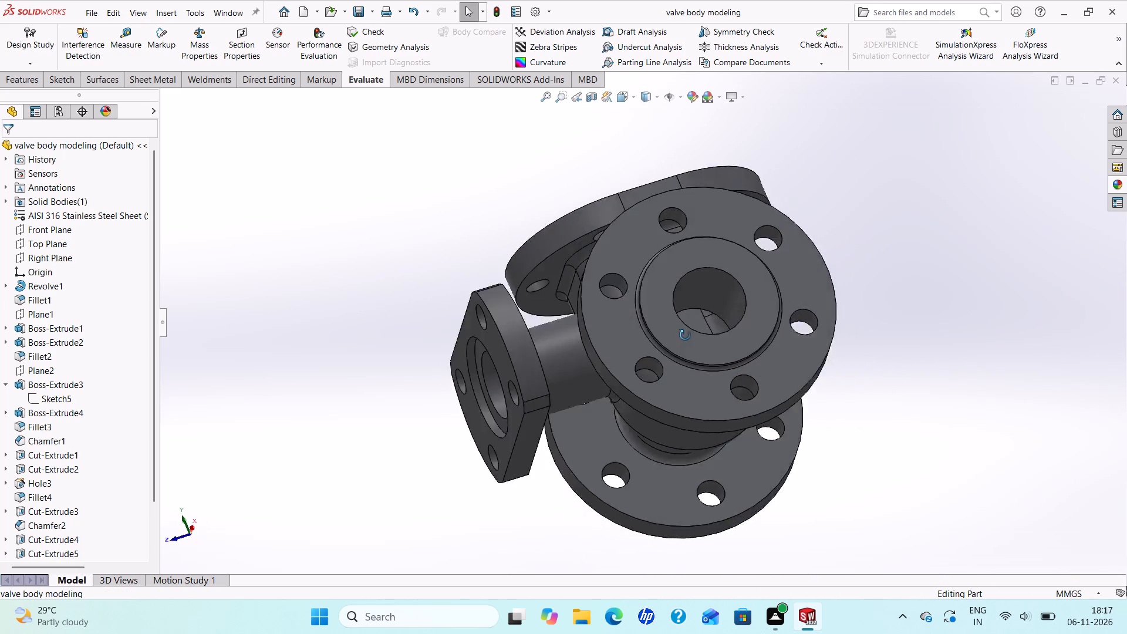
pyautogui.moveTo(685, 335); pyautogui.dragTo(699, 429, button='middle')
pyautogui.scroll(1, 748, 342)
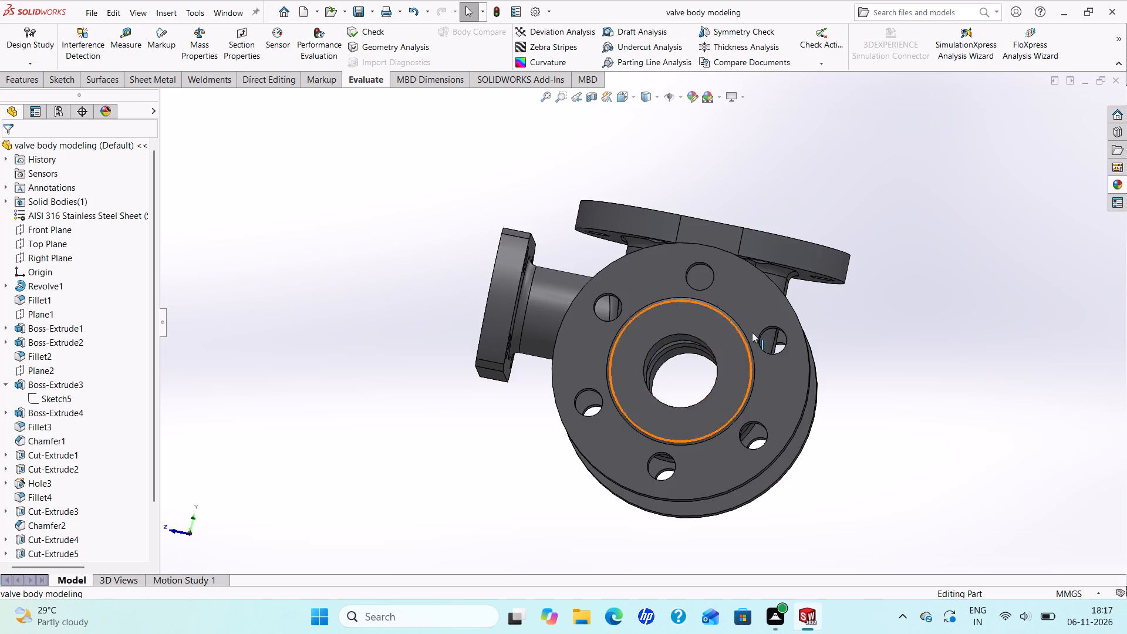
pyautogui.scroll(1, 752, 332)
pyautogui.scroll(-2, 753, 331)
pyautogui.moveTo(733, 349); pyautogui.dragTo(652, 346, button='middle')
# Inspect the circular opening, the rounded lower body and the filleted necks joining the round end flanges up close.
pyautogui.scroll(-1, 625, 406)
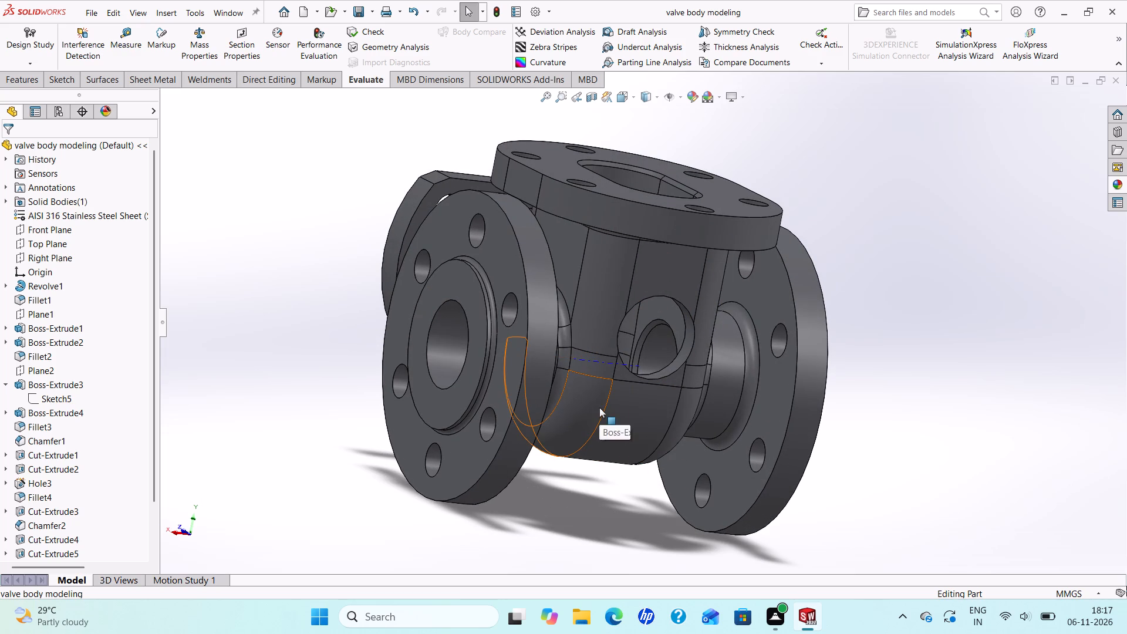
pyautogui.moveTo(609, 415); pyautogui.dragTo(566, 402, button='middle')
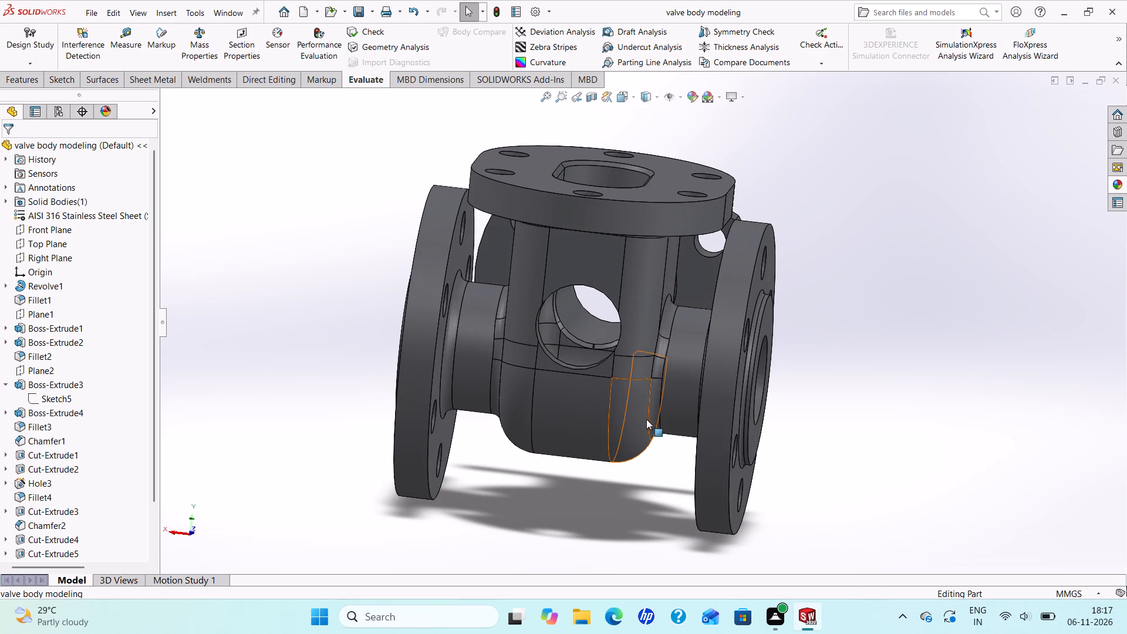
pyautogui.scroll(-3, 613, 385)
pyautogui.scroll(4, 611, 385)
pyautogui.scroll(-3, 802, 255)
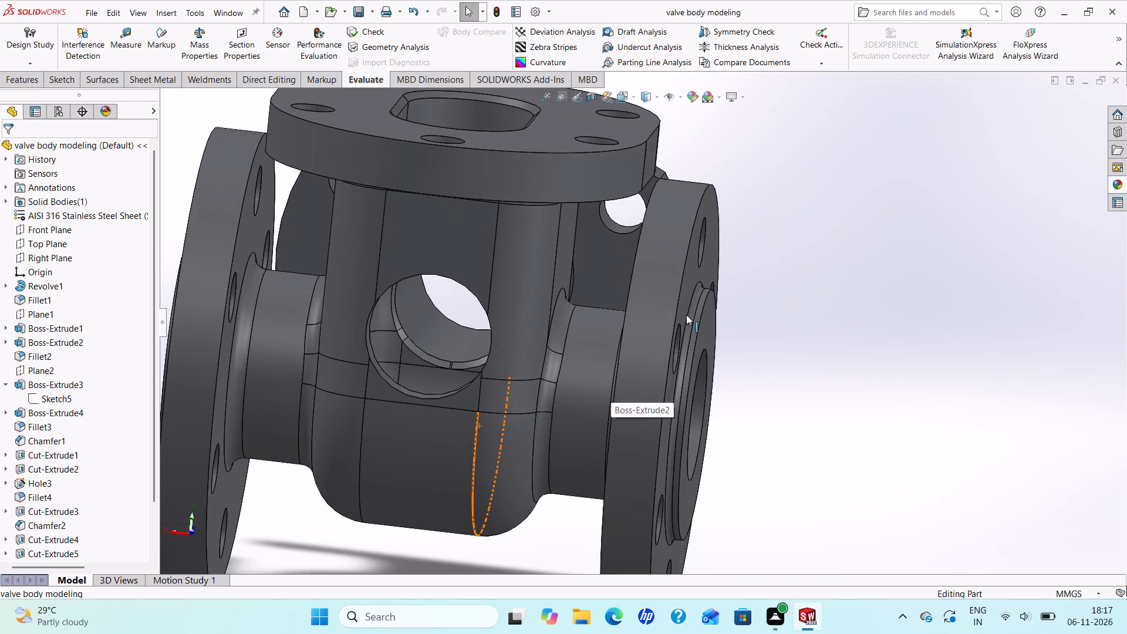
pyautogui.scroll(3, 494, 396)
pyautogui.scroll(-2, 681, 362)
pyautogui.scroll(3, 681, 362)
pyautogui.scroll(-2, 612, 371)
pyautogui.scroll(2, 600, 372)
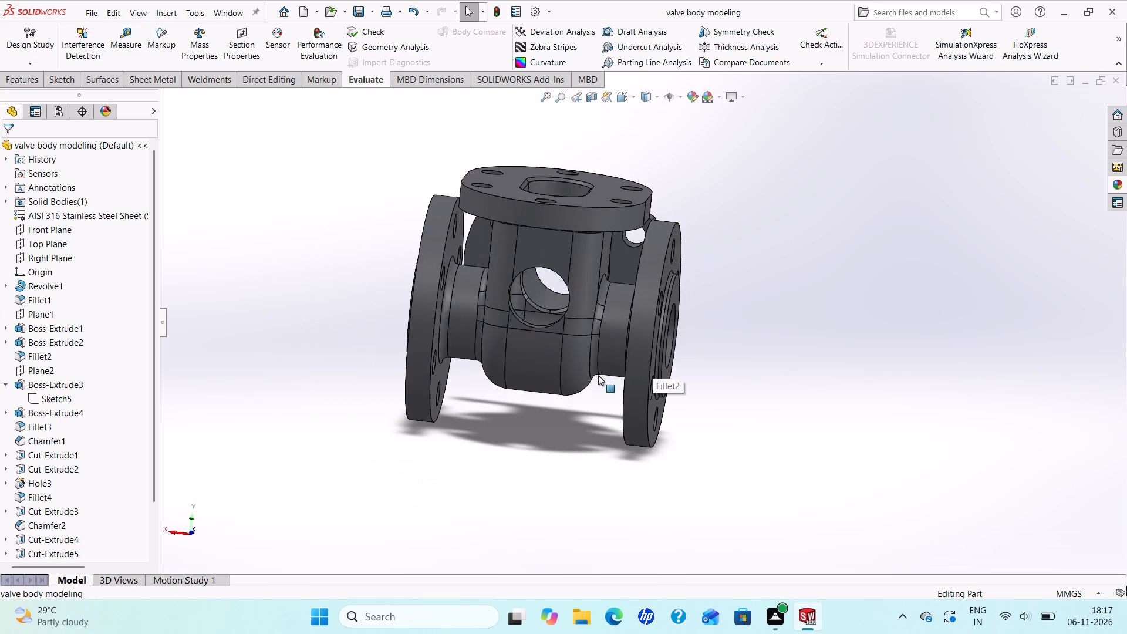
pyautogui.scroll(-1, 577, 389)
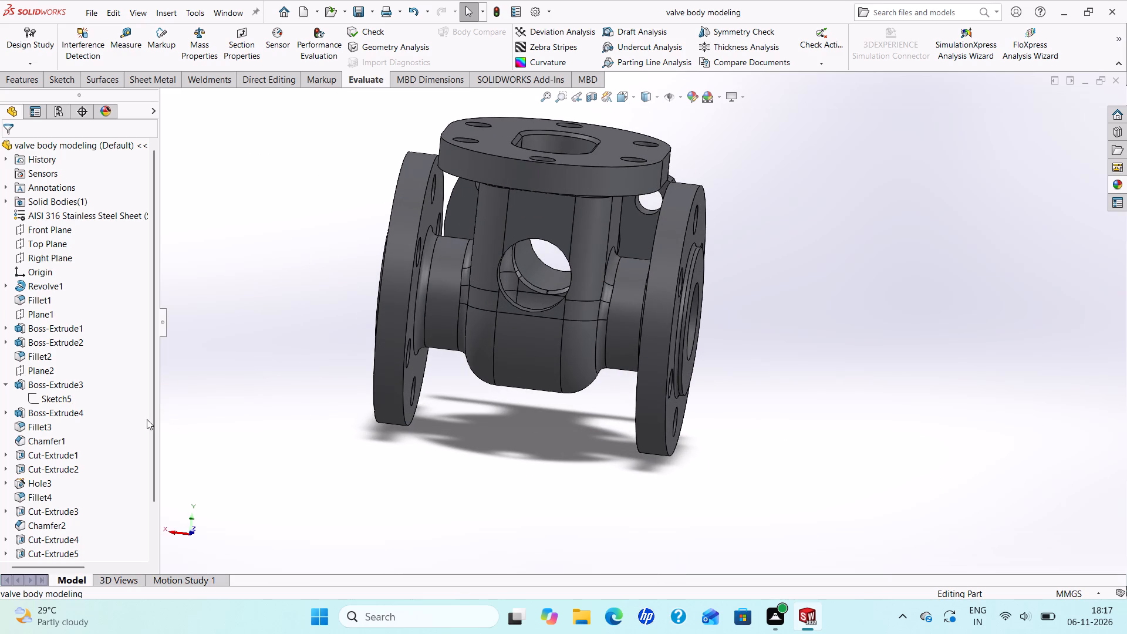
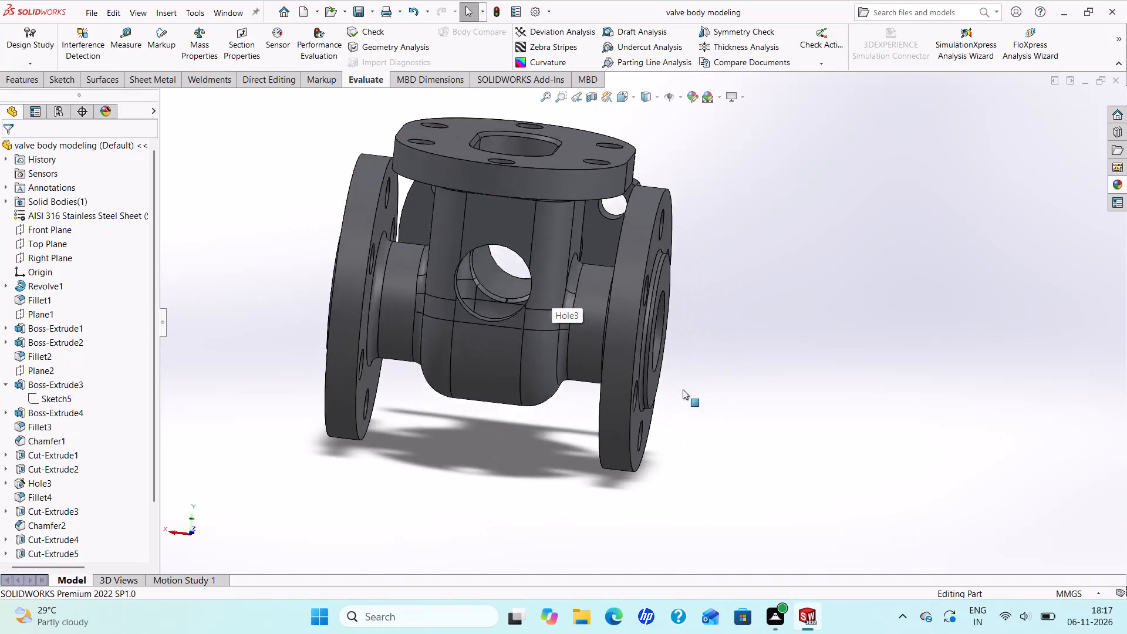
# Examine the round end flange's outer rim, raised face, bore and bolt holes beside the slotted flange.
pyautogui.scroll(-3, 585, 343)
pyautogui.scroll(2, 569, 335)
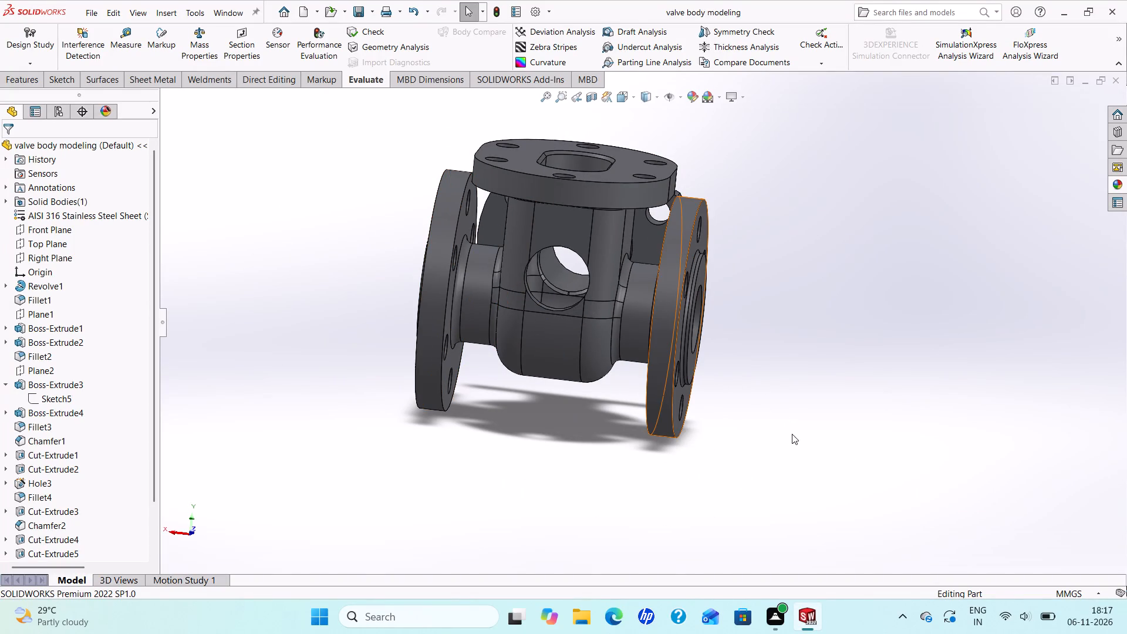
pyautogui.scroll(2, 678, 313)
pyautogui.scroll(-2, 664, 300)
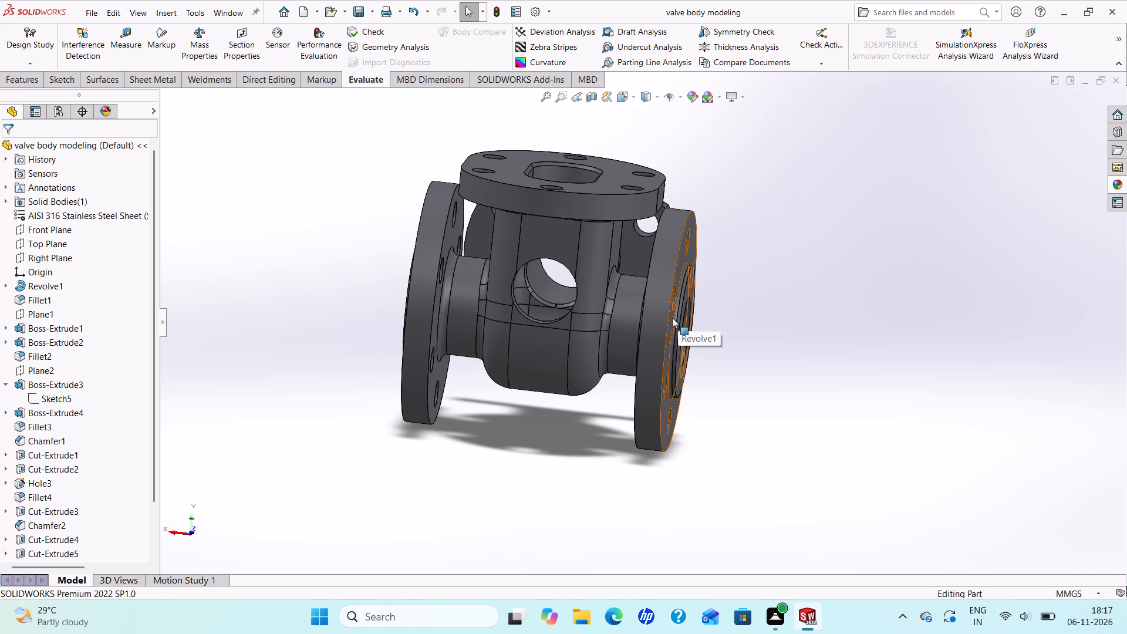
pyautogui.moveTo(645, 332); pyautogui.dragTo(531, 393, button='middle')
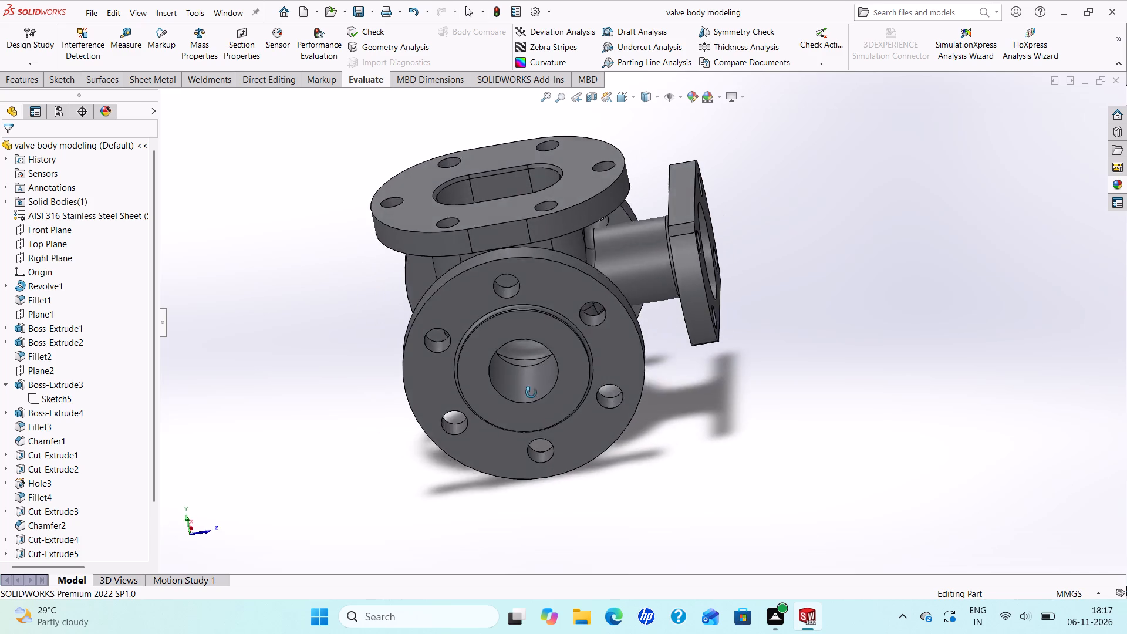
pyautogui.moveTo(531, 393); pyautogui.dragTo(539, 437, button='middle')
pyautogui.scroll(-3, 534, 296)
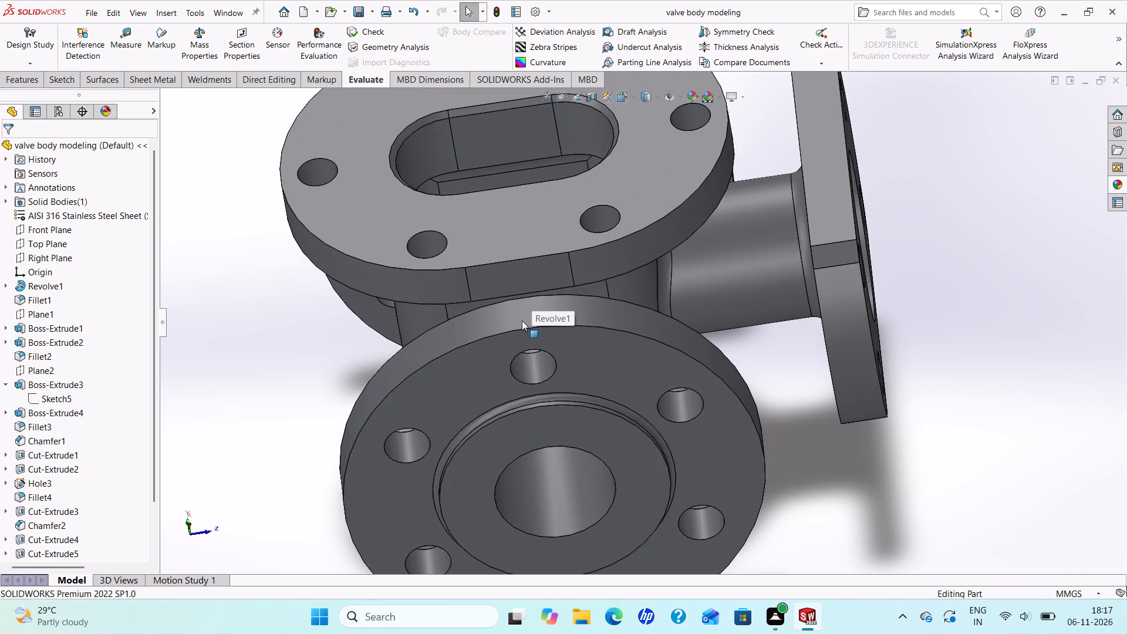
pyautogui.click(522, 321)
pyautogui.scroll(3, 549, 305)
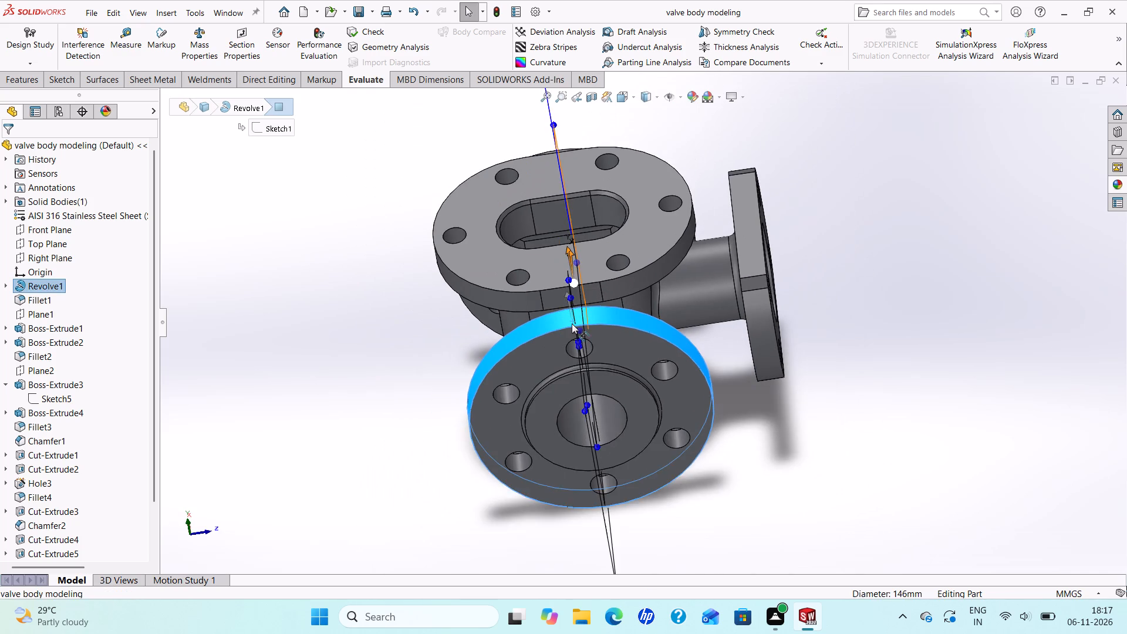
pyautogui.scroll(-2, 576, 326)
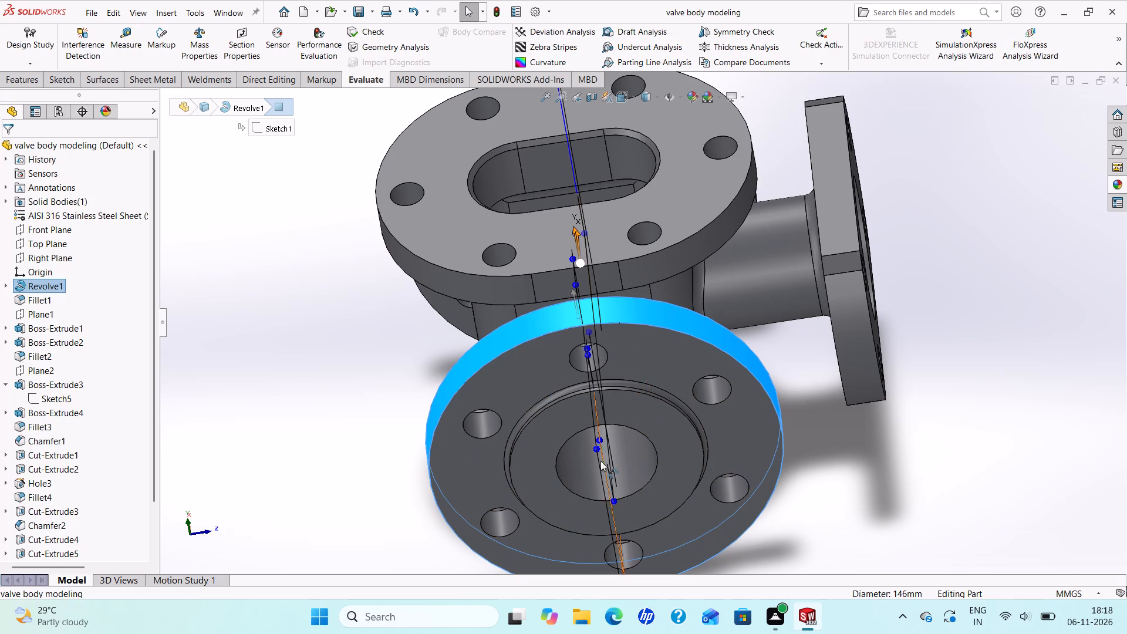
pyautogui.press('Escape')
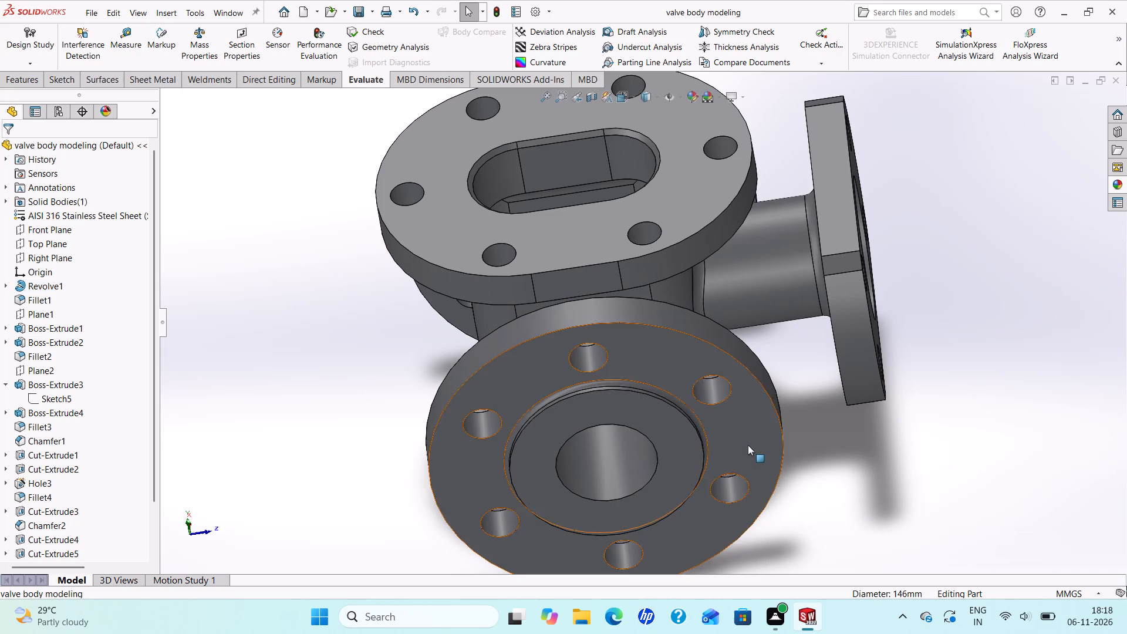
pyautogui.scroll(1, 579, 419)
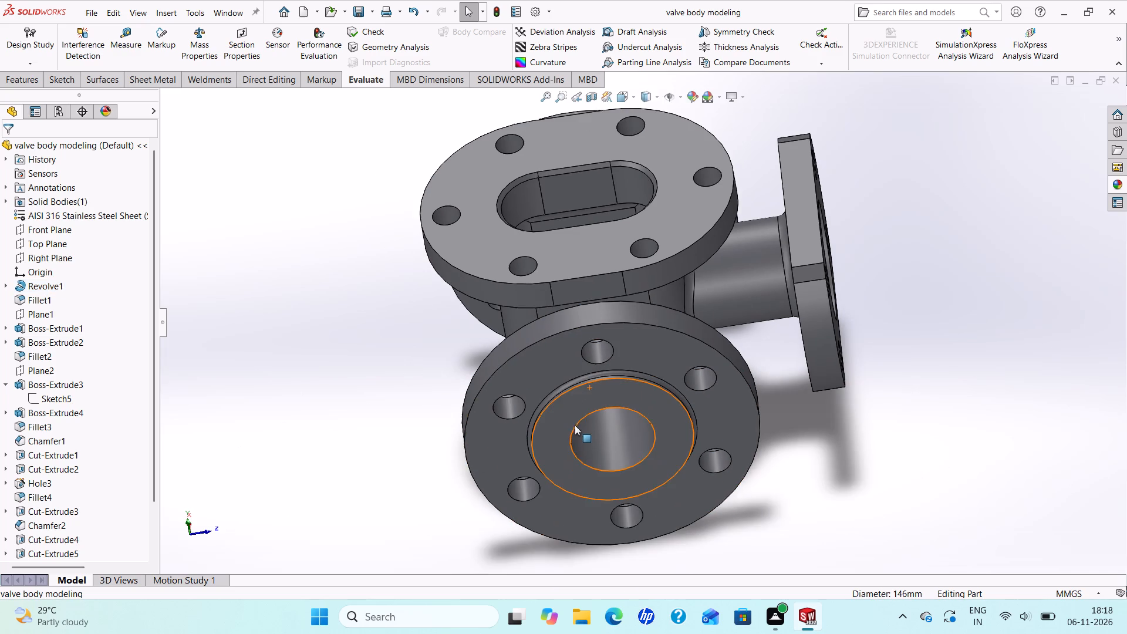
pyautogui.scroll(-2, 587, 396)
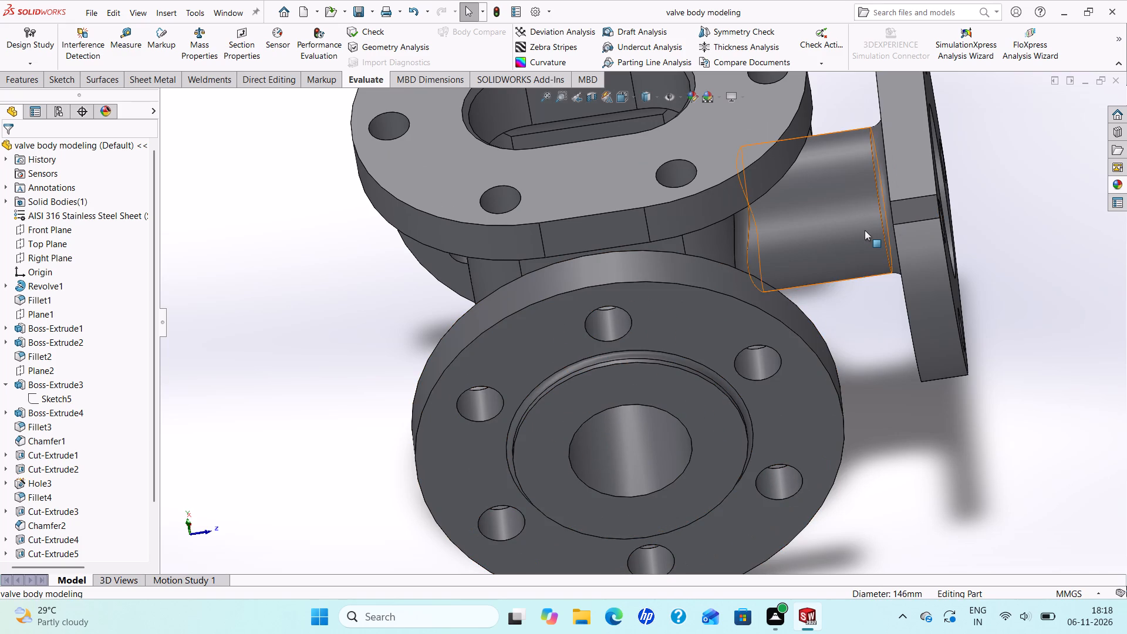
pyautogui.moveTo(865, 230); pyautogui.dragTo(875, 247, button='middle')
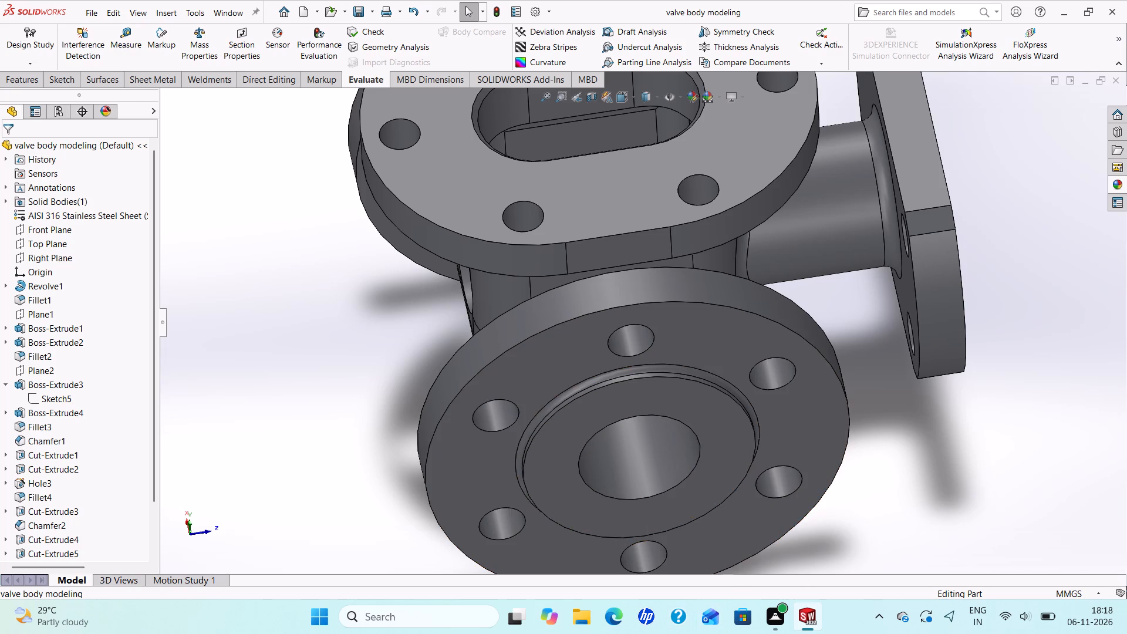
# Inspect the circular opening in the body wall, the filleted flange neck and the slotted flange's bolt holes.
pyautogui.scroll(3, 536, 285)
pyautogui.moveTo(534, 294); pyautogui.dragTo(609, 332, button='middle')
pyautogui.scroll(-4, 511, 268)
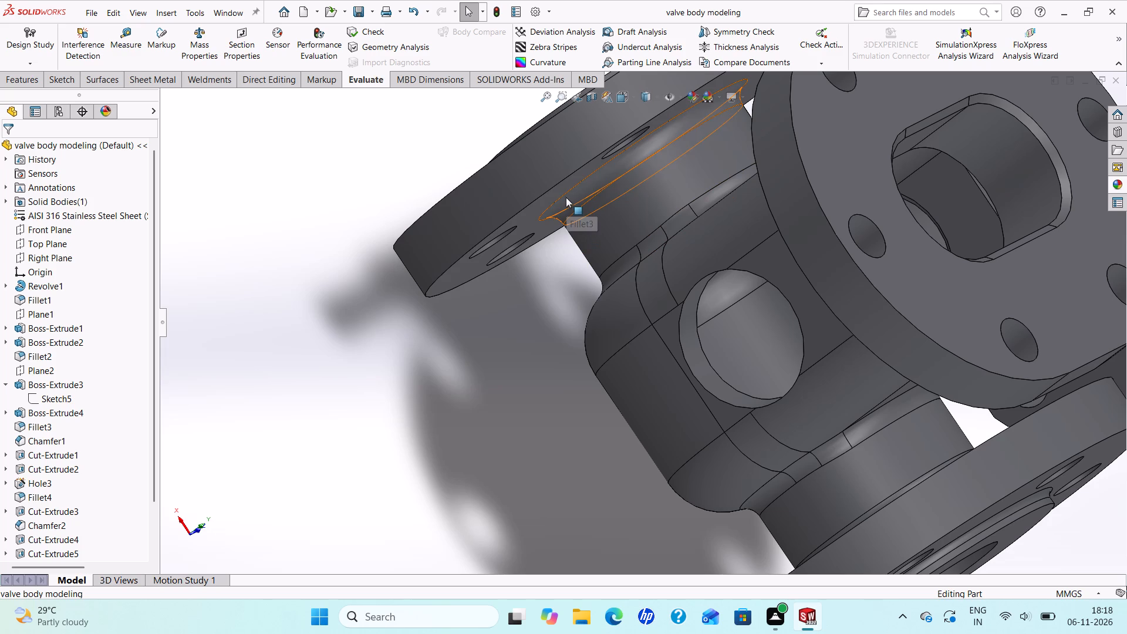
pyautogui.scroll(-2, 581, 221)
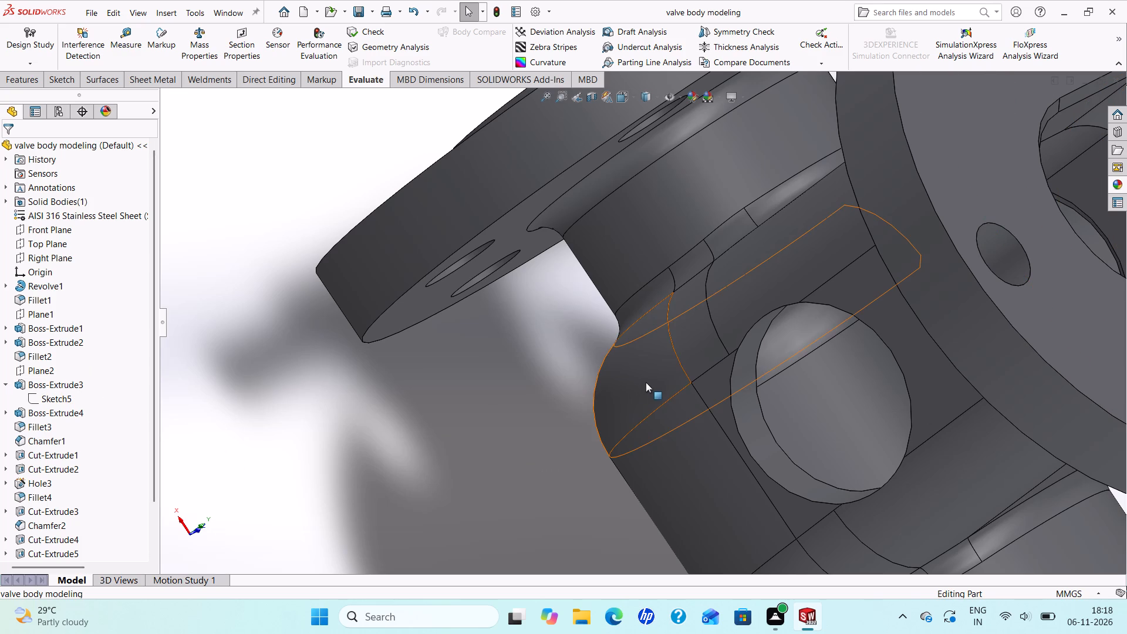
pyautogui.scroll(5, 646, 382)
pyautogui.scroll(-1, 750, 358)
pyautogui.scroll(3, 738, 348)
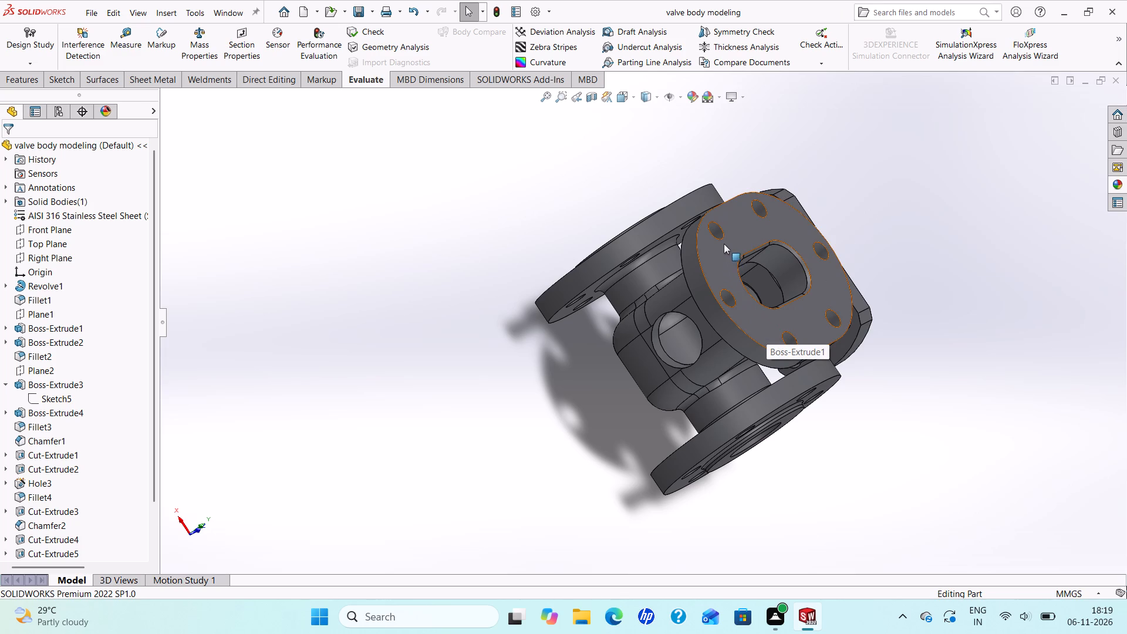
pyautogui.scroll(-5, 714, 222)
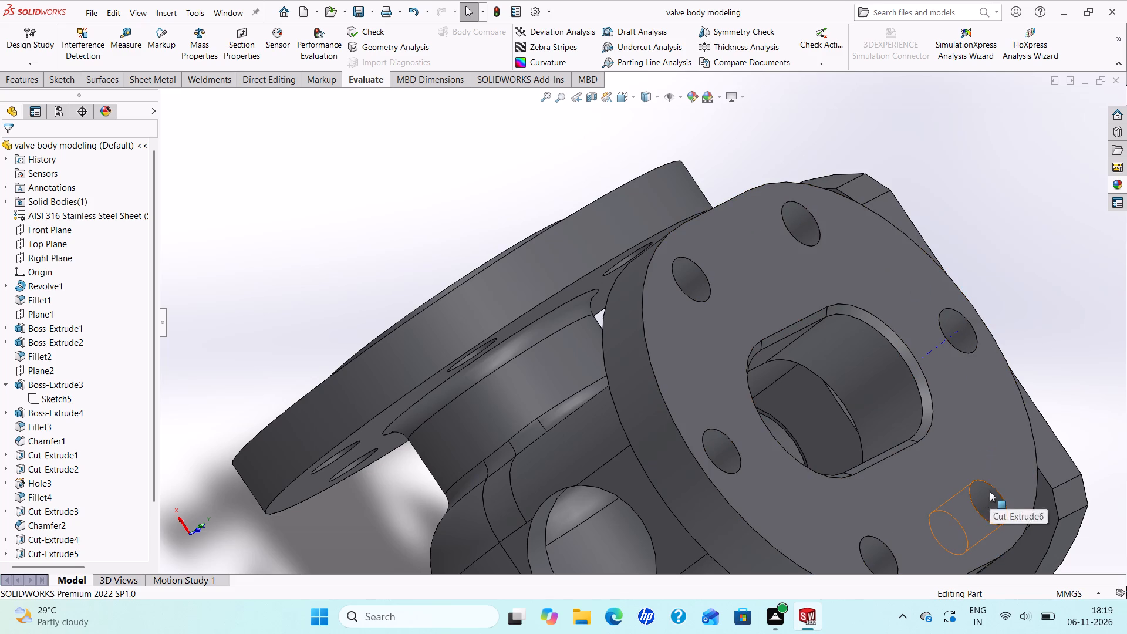
pyautogui.scroll(2, 924, 517)
pyautogui.scroll(-2, 890, 502)
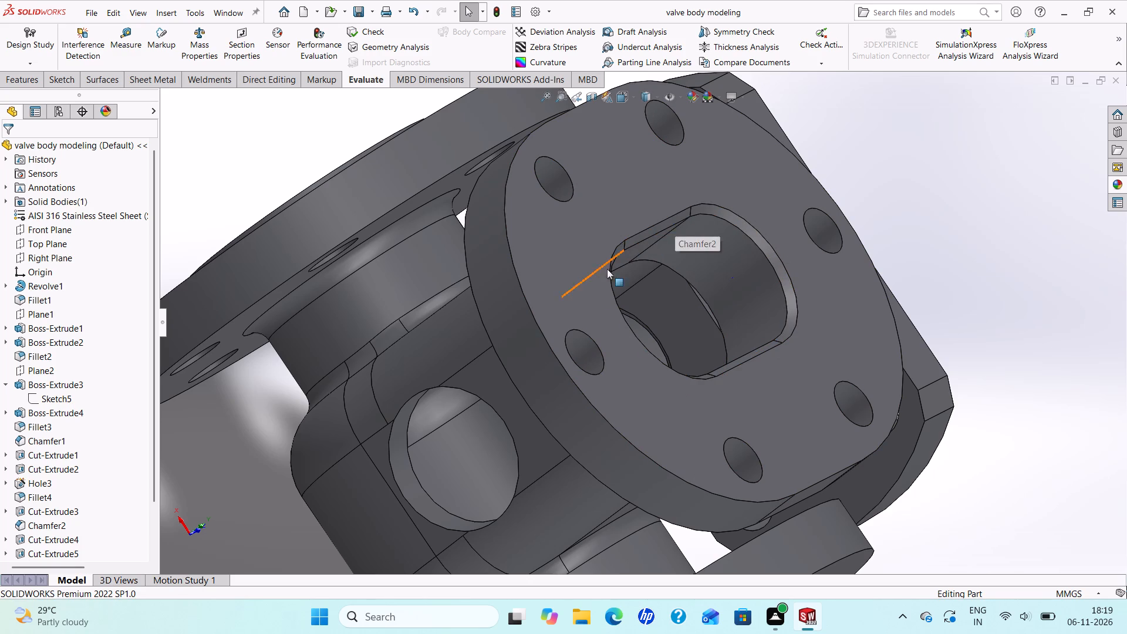
# Inspect the slotted flange's chamfered opening and the internal cavity beneath it from several angles.
pyautogui.moveTo(567, 316); pyautogui.dragTo(502, 295, button='middle')
pyautogui.scroll(-2, 681, 298)
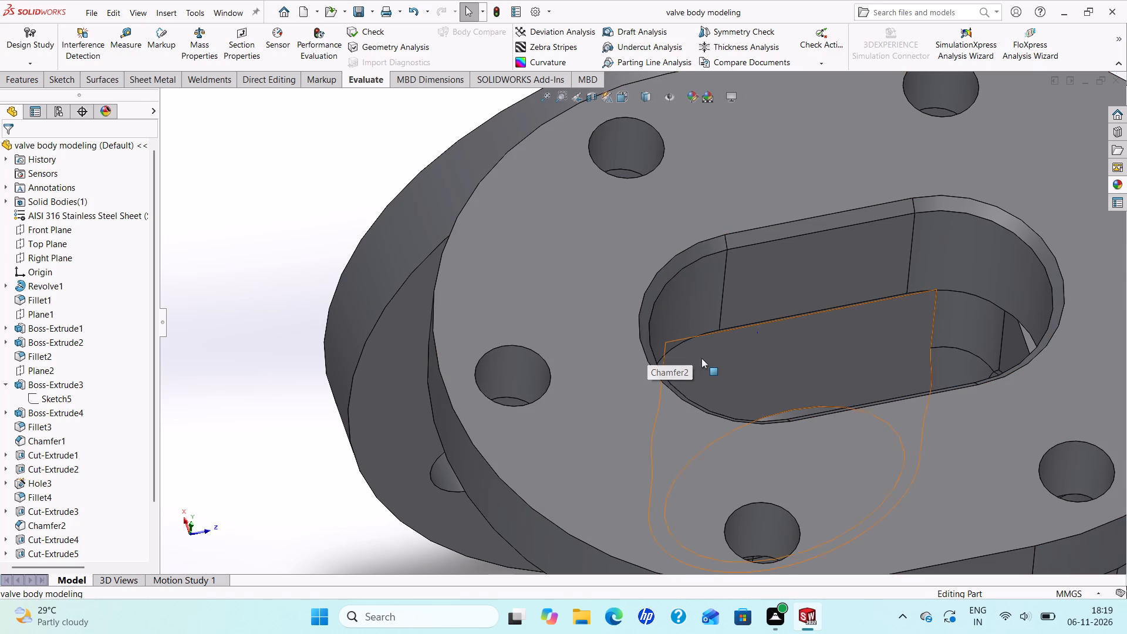
pyautogui.scroll(3, 702, 358)
pyautogui.moveTo(711, 356); pyautogui.dragTo(672, 366, button='middle')
pyautogui.scroll(3, 669, 367)
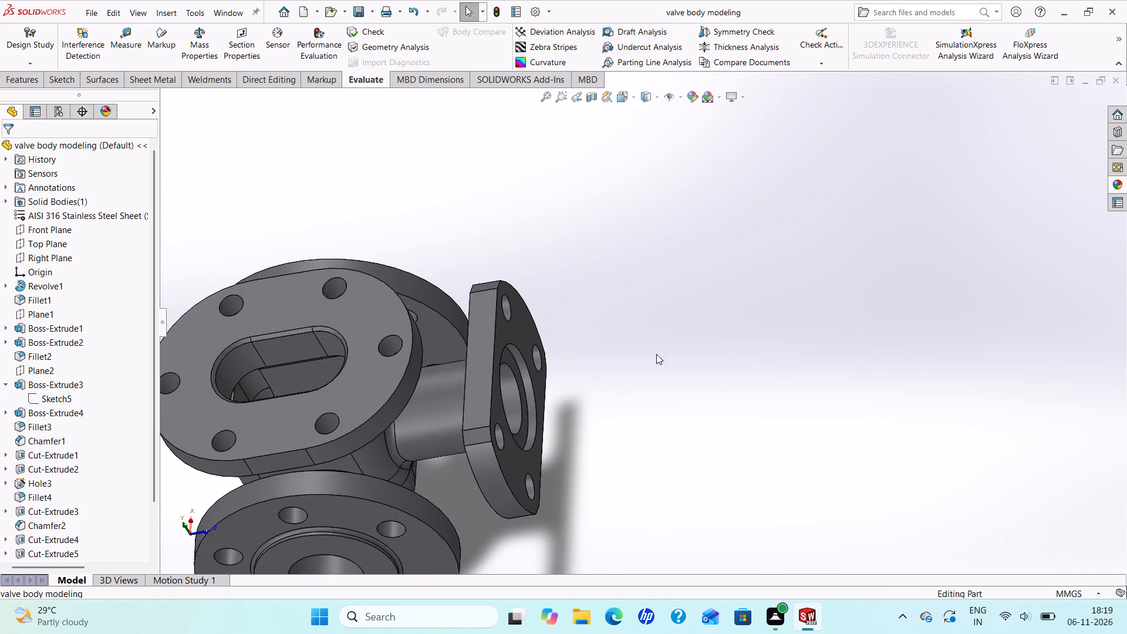
pyautogui.scroll(-3, 380, 336)
pyautogui.scroll(4, 382, 376)
pyautogui.scroll(-1, 405, 385)
pyautogui.moveTo(419, 387); pyautogui.dragTo(400, 420, button='middle')
pyautogui.scroll(-3, 467, 298)
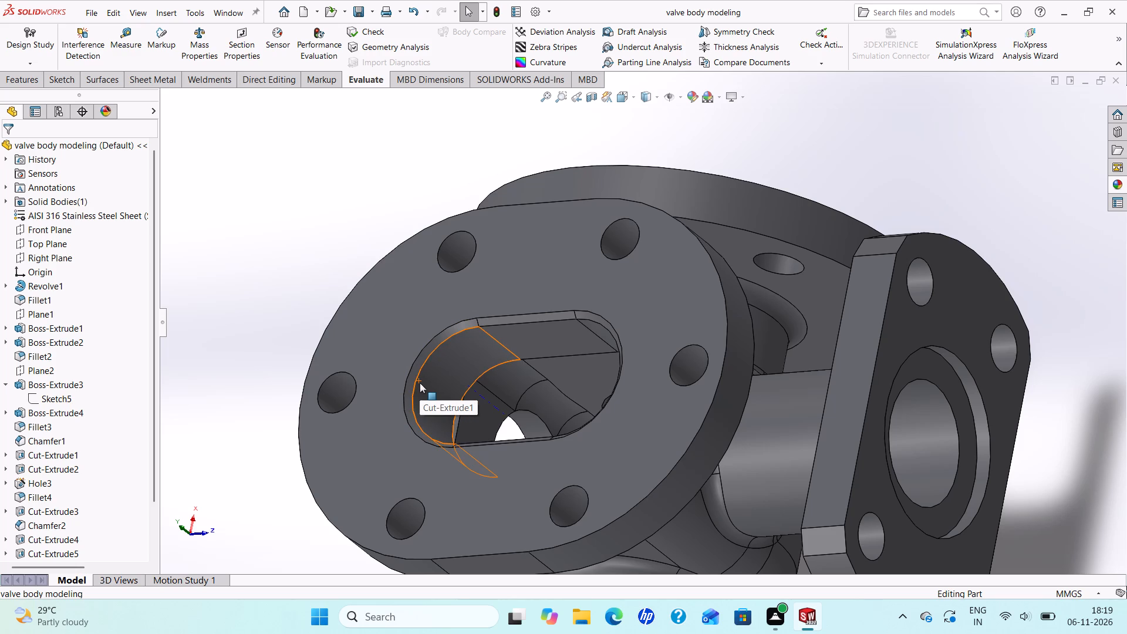
pyautogui.scroll(2, 420, 383)
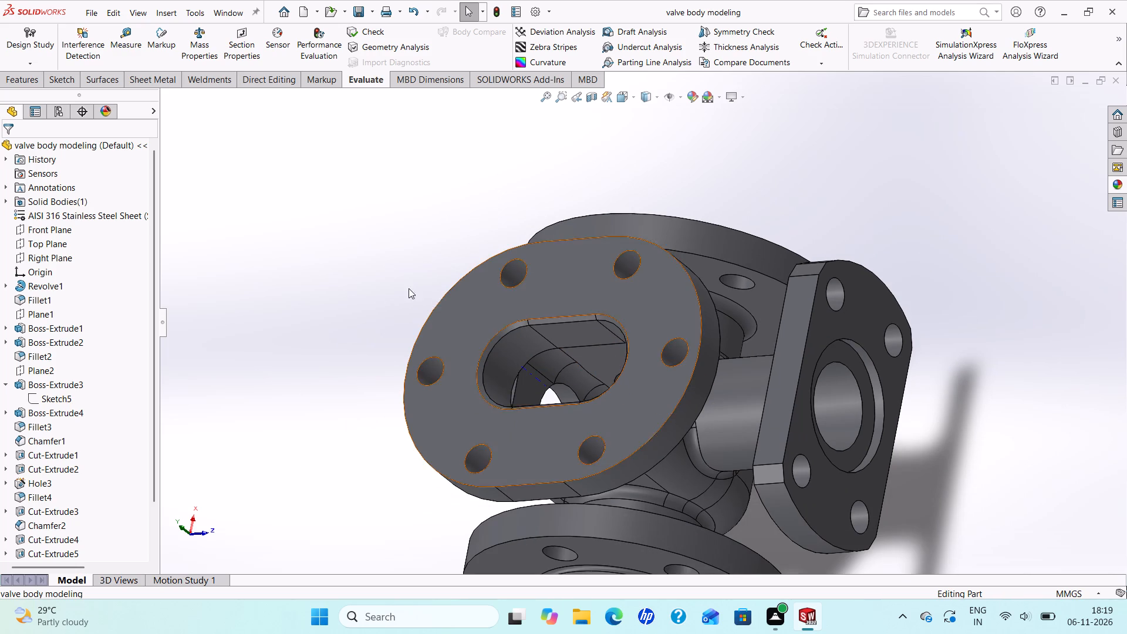
# Review the side-branch flange and its neck together with the slotted flange and the round end flange's face.
pyautogui.scroll(4, 708, 436)
pyautogui.scroll(-2, 709, 430)
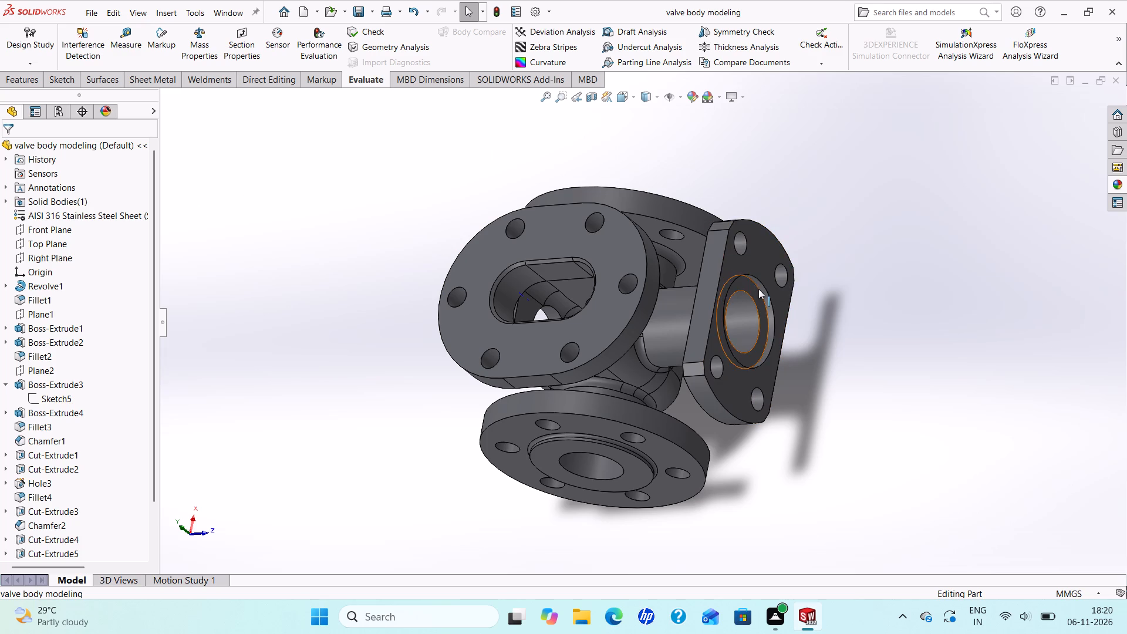
pyautogui.scroll(-4, 763, 310)
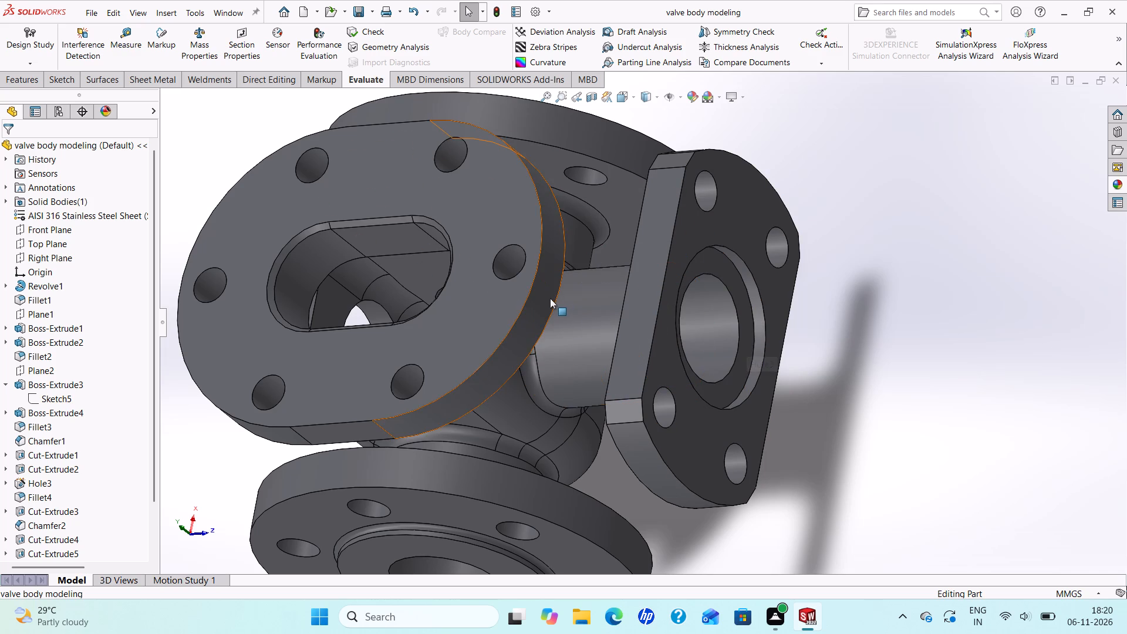
pyautogui.scroll(3, 557, 303)
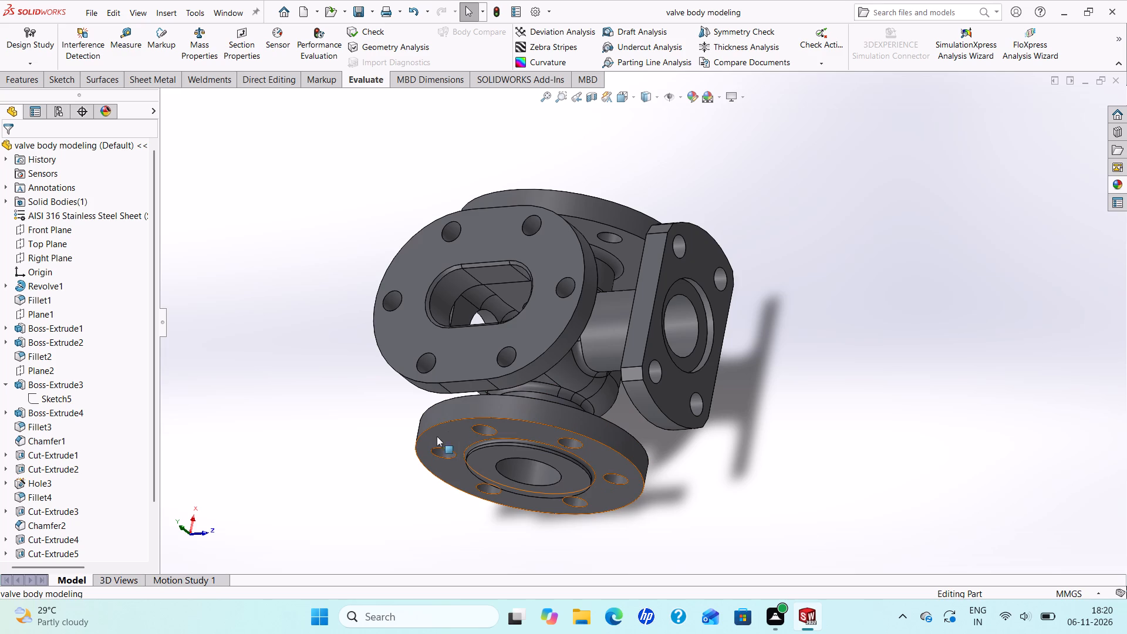
pyautogui.moveTo(454, 436); pyautogui.dragTo(552, 456, button='middle')
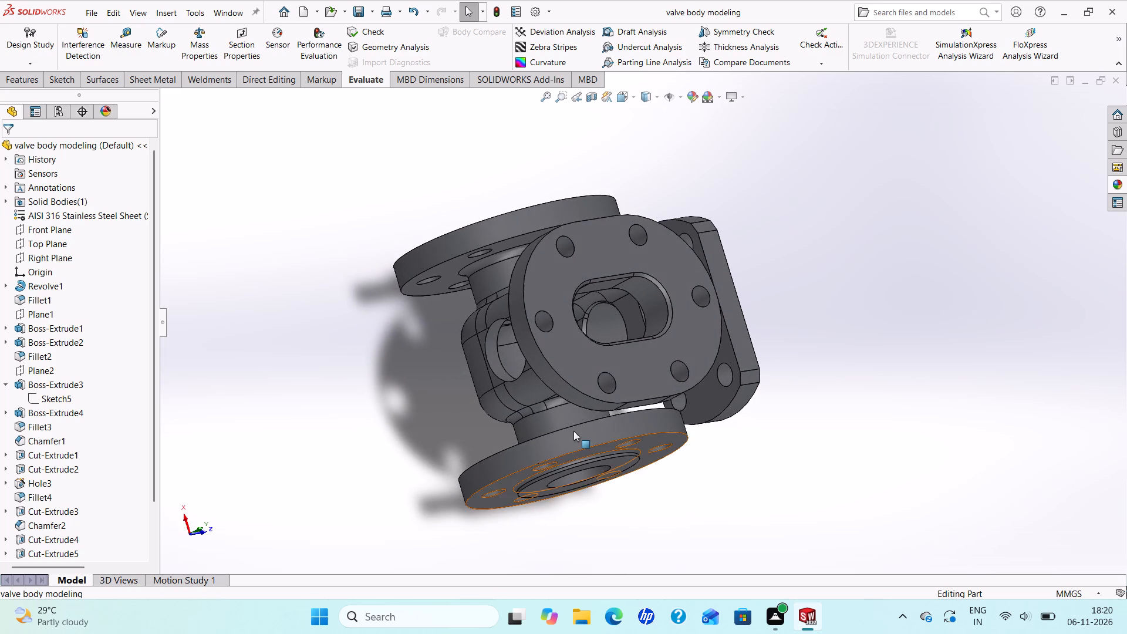
pyautogui.scroll(-3, 573, 431)
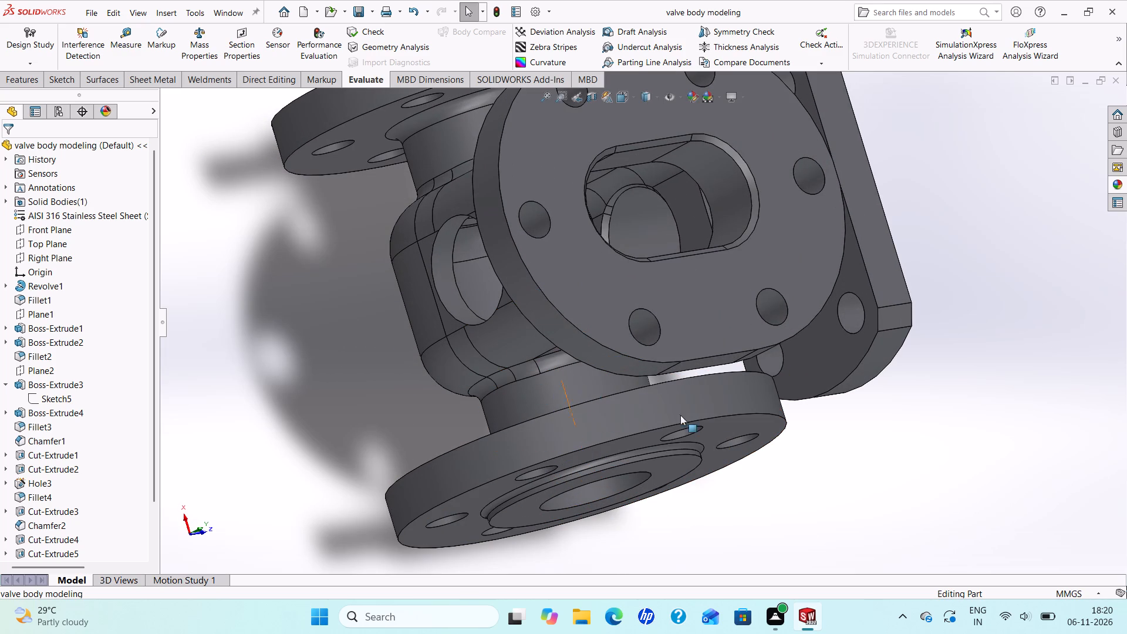
pyautogui.scroll(4, 674, 276)
pyautogui.scroll(-2, 718, 230)
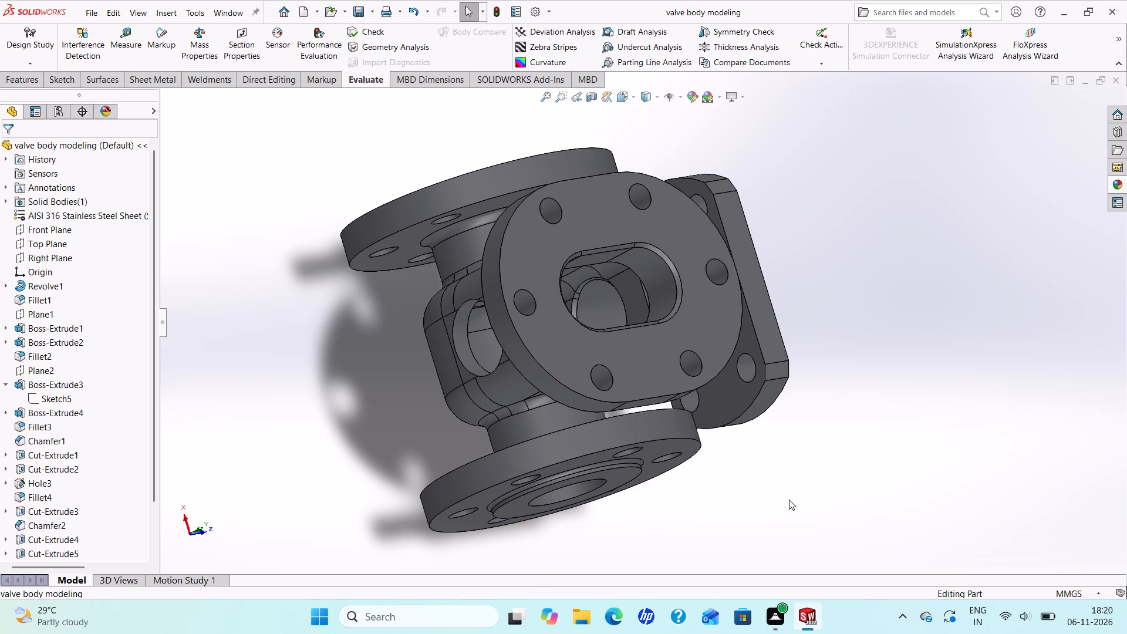
pyautogui.moveTo(619, 405); pyautogui.dragTo(511, 280, button='middle')
pyautogui.scroll(1, 511, 280)
pyautogui.scroll(-3, 573, 412)
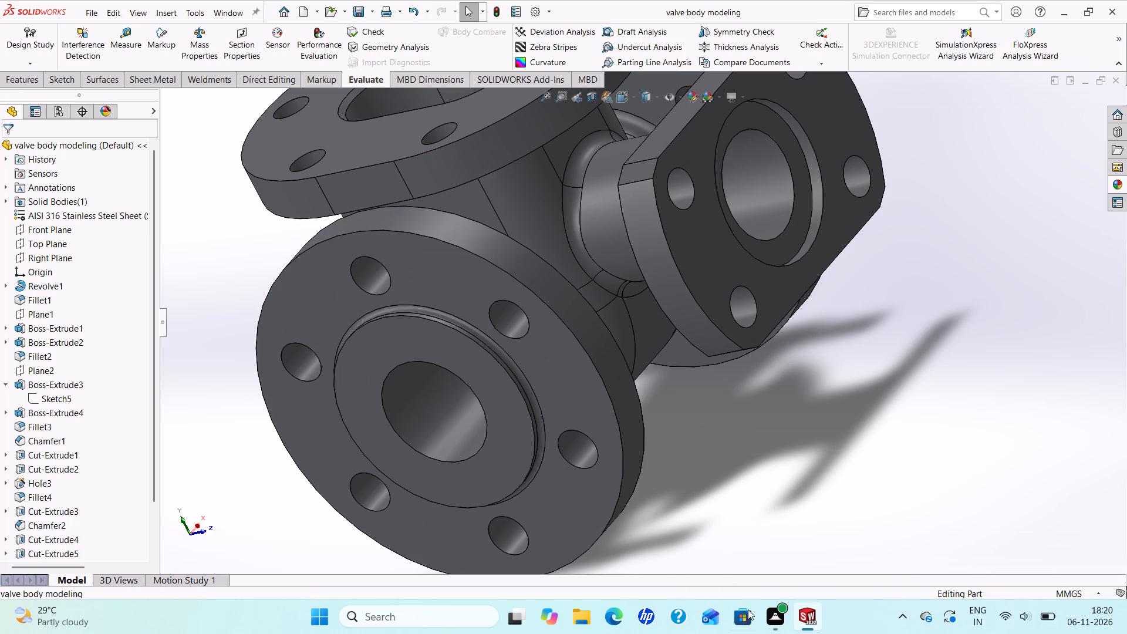
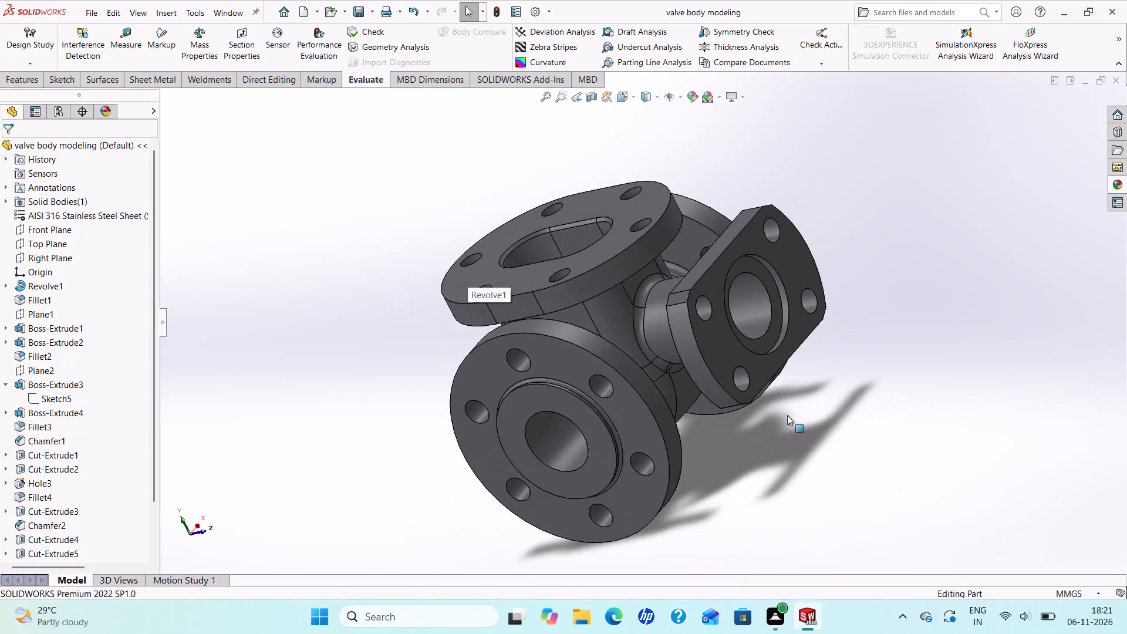
# Save the valve body modeling part with the slotted flange and round end flange in an angled view.
pyautogui.moveTo(771, 406); pyautogui.dragTo(431, 439, button='middle')
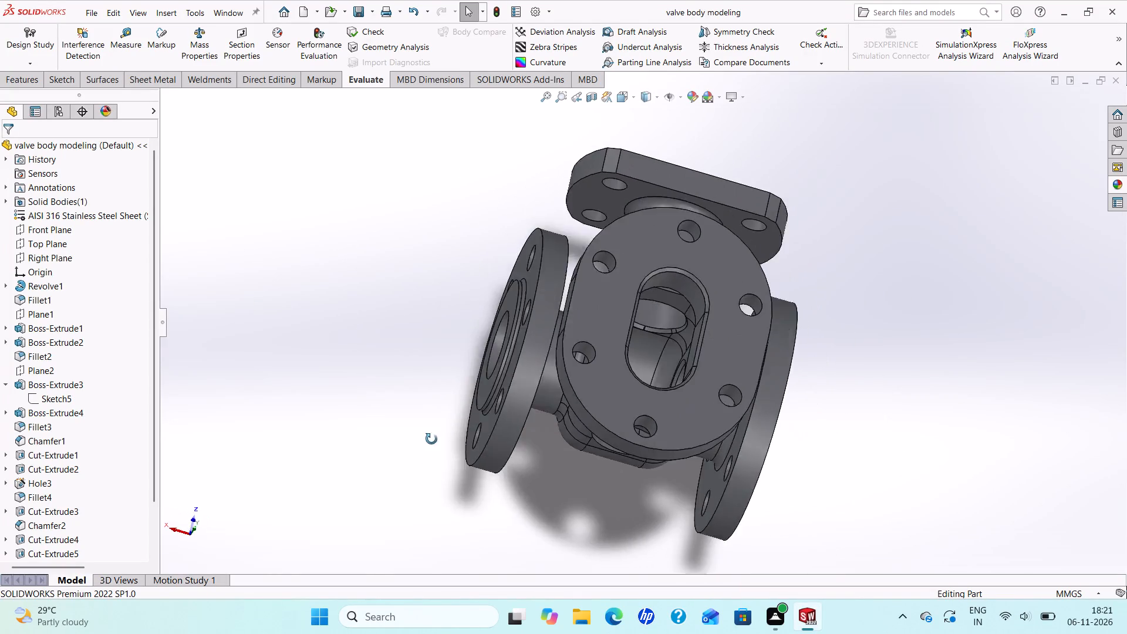
pyautogui.moveTo(431, 439); pyautogui.dragTo(390, 342, button='middle')
pyautogui.scroll(1, 390, 342)
pyautogui.scroll(-2, 612, 373)
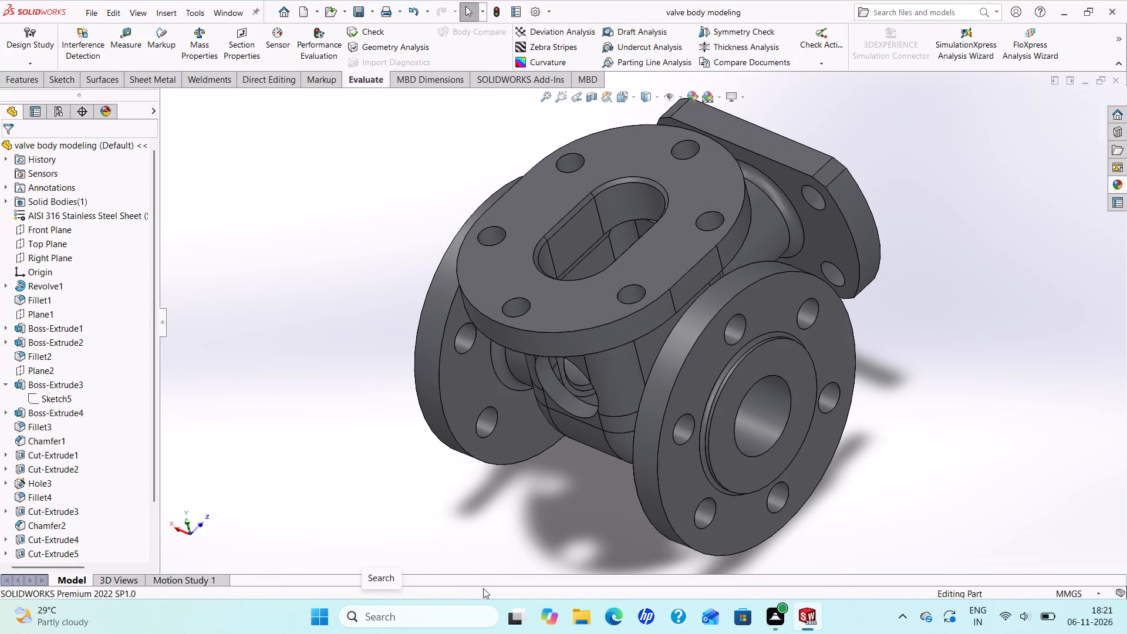
pyautogui.hotkey('ctrl', 's')
# Review the whole valve body squarely from the standard Right, Front and Top views.
pyautogui.scroll(1, 727, 332)
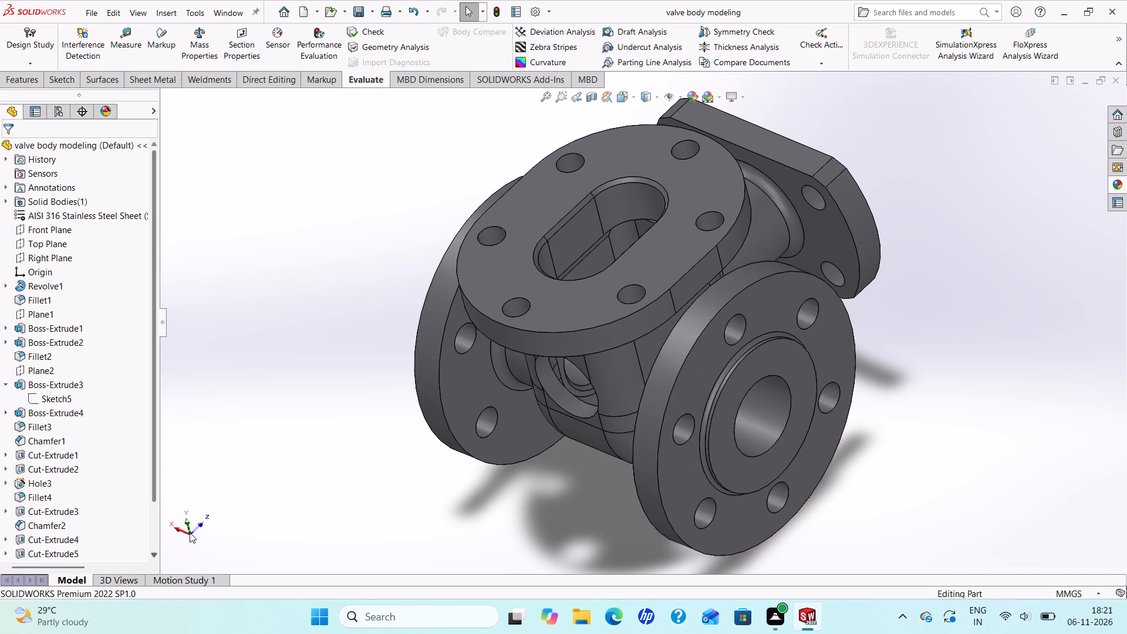
pyautogui.click(181, 529)
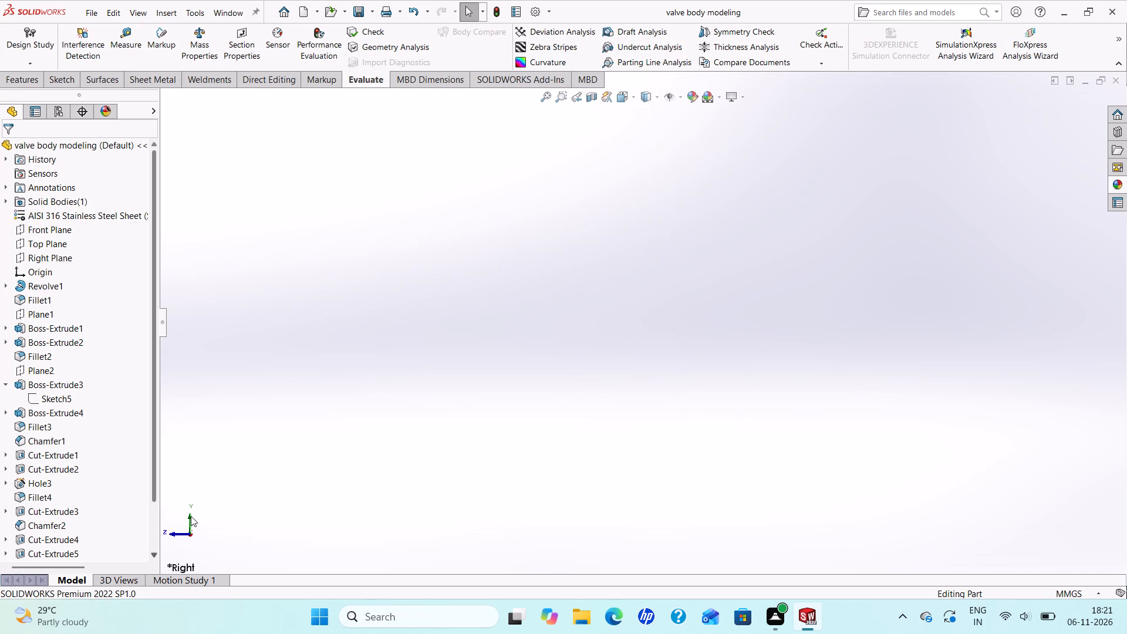
pyautogui.scroll(4, 387, 441)
pyautogui.scroll(5, 431, 386)
pyautogui.scroll(-4, 587, 273)
pyautogui.scroll(2, 621, 126)
pyautogui.scroll(-3, 551, 170)
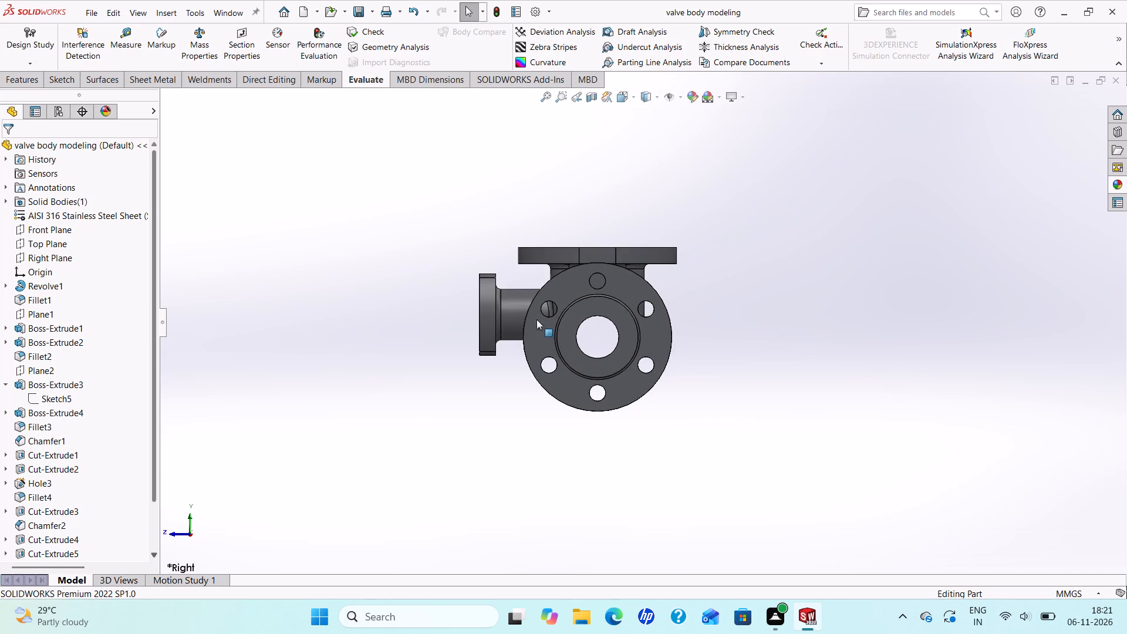
pyautogui.scroll(-2, 554, 318)
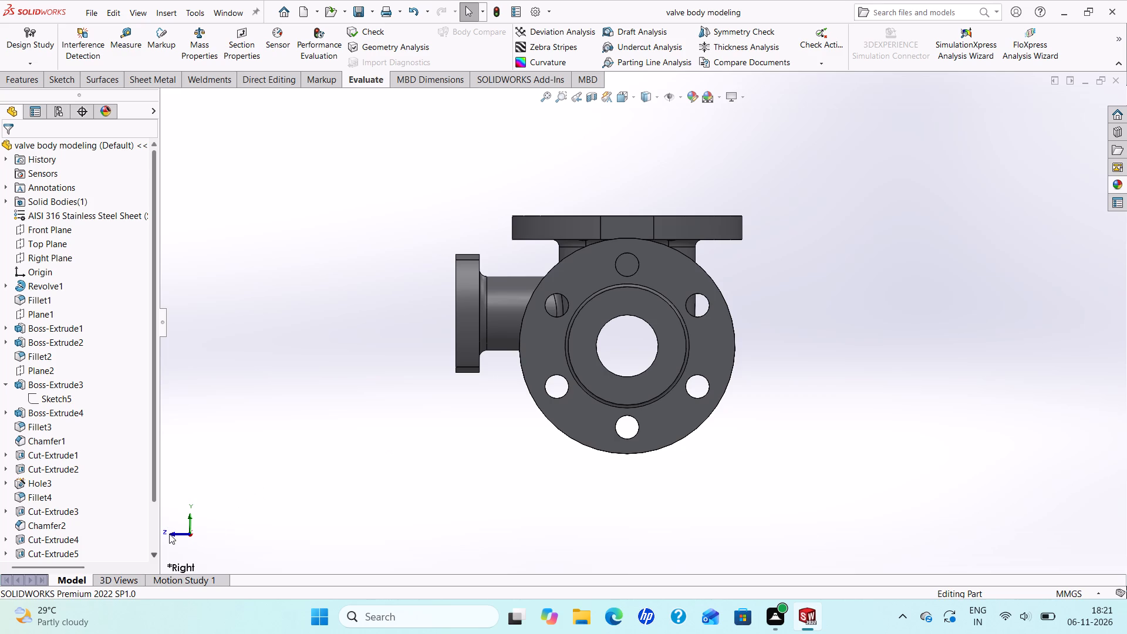
pyautogui.click(169, 534)
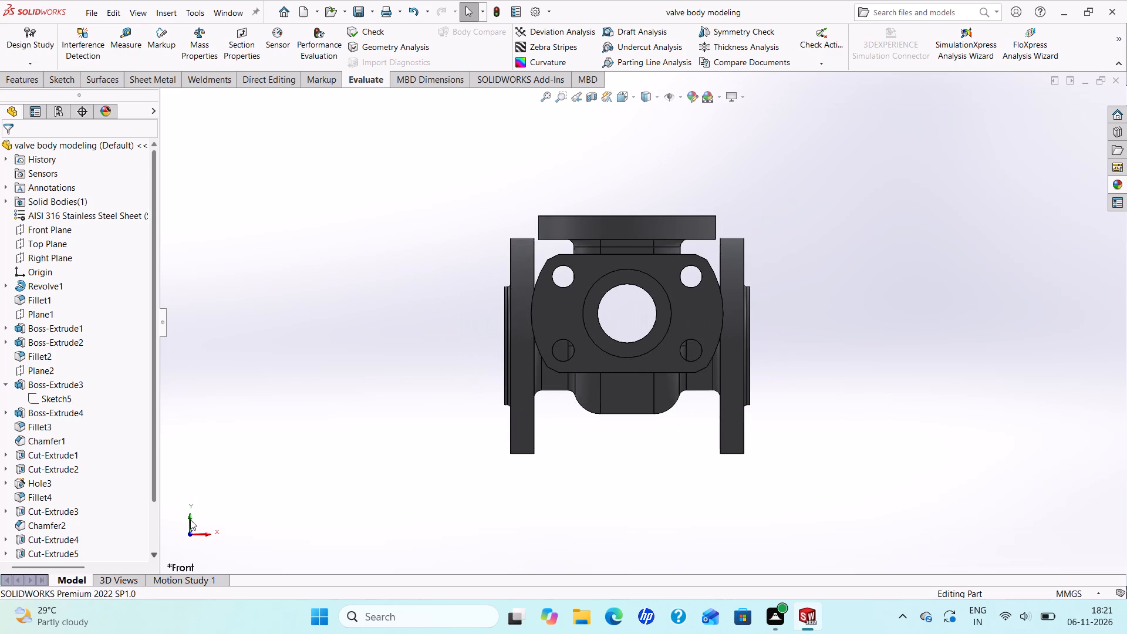
pyautogui.click(189, 517)
pyautogui.scroll(2, 593, 409)
pyautogui.scroll(-2, 601, 412)
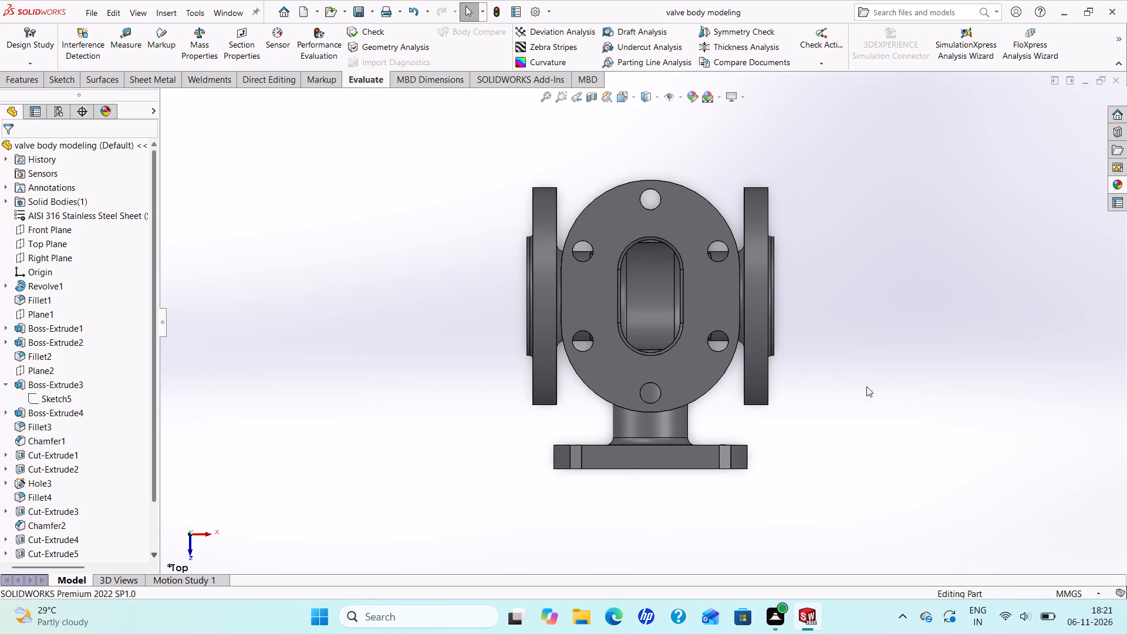
# Examine the round end flanges' raised face and through bore, the slotted flange's opening, and the side-branch neck at oblique angles.
pyautogui.scroll(-3, 717, 371)
pyautogui.moveTo(722, 371); pyautogui.dragTo(670, 369, button='middle')
pyautogui.scroll(3, 686, 357)
pyautogui.scroll(-3, 722, 315)
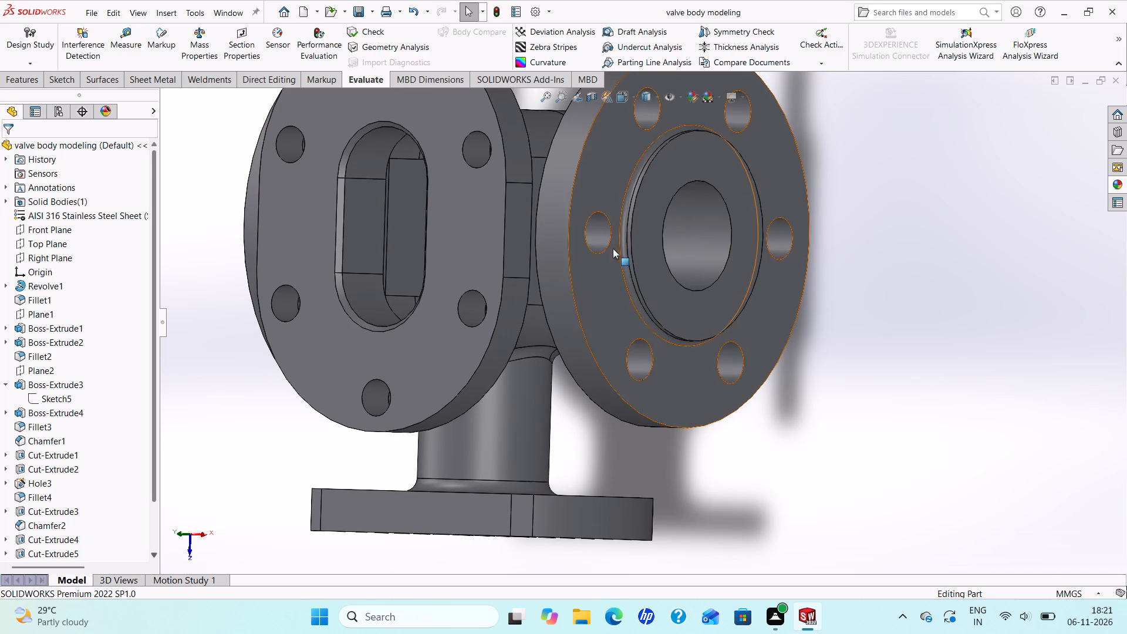
pyautogui.moveTo(673, 281); pyautogui.dragTo(660, 280, button='middle')
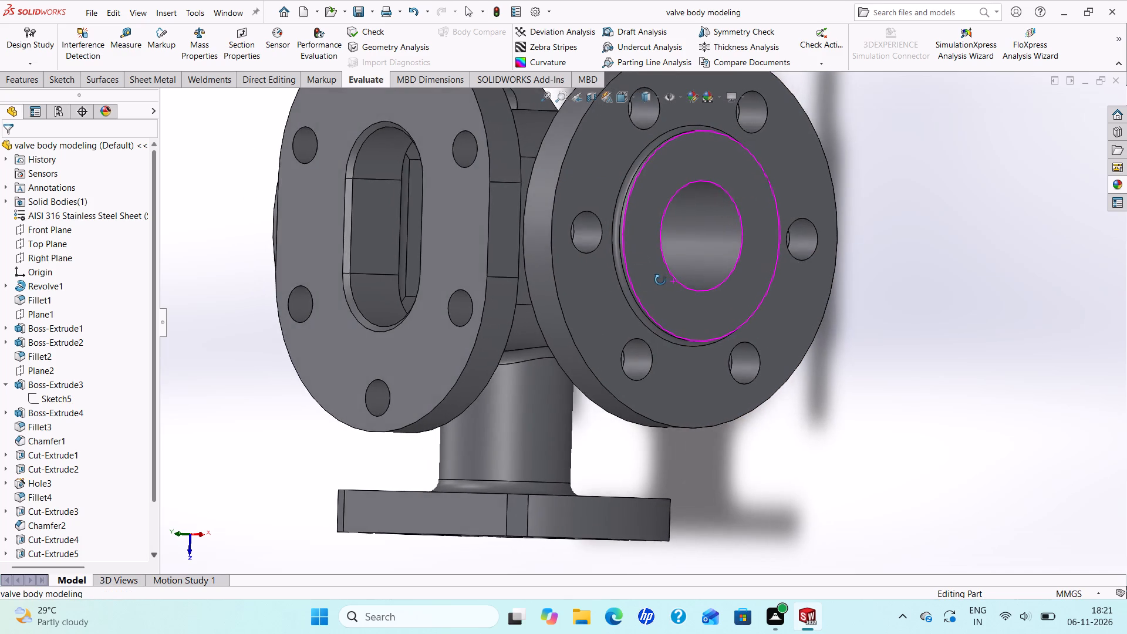
pyautogui.moveTo(660, 280); pyautogui.dragTo(616, 285, button='middle')
pyautogui.scroll(-3, 703, 240)
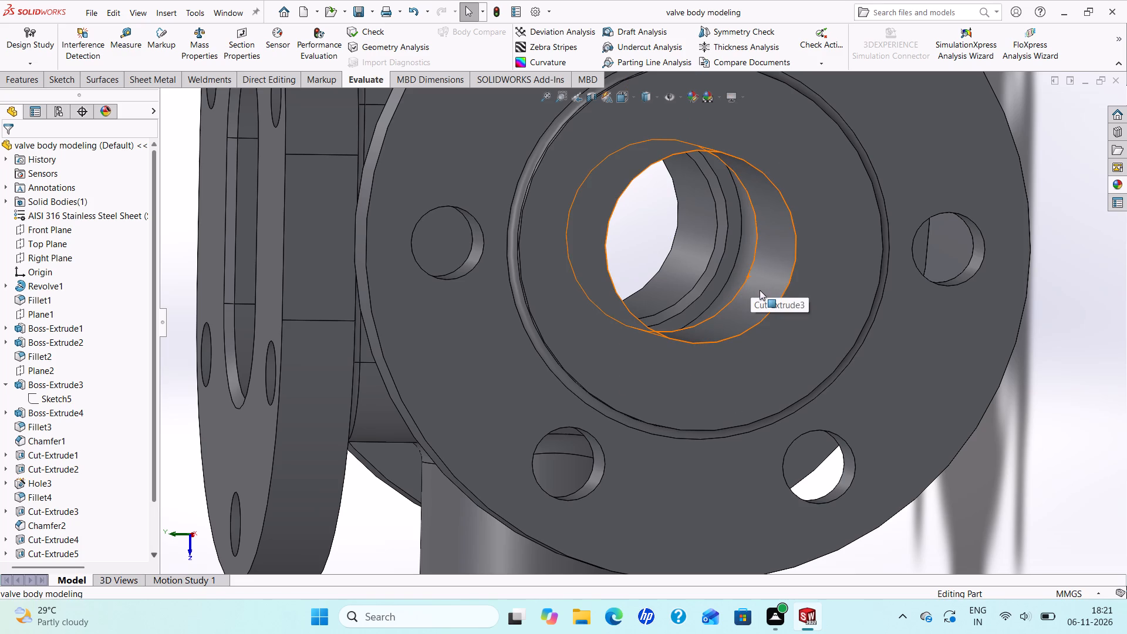
pyautogui.scroll(4, 760, 290)
pyautogui.moveTo(437, 357); pyautogui.dragTo(592, 375, button='middle')
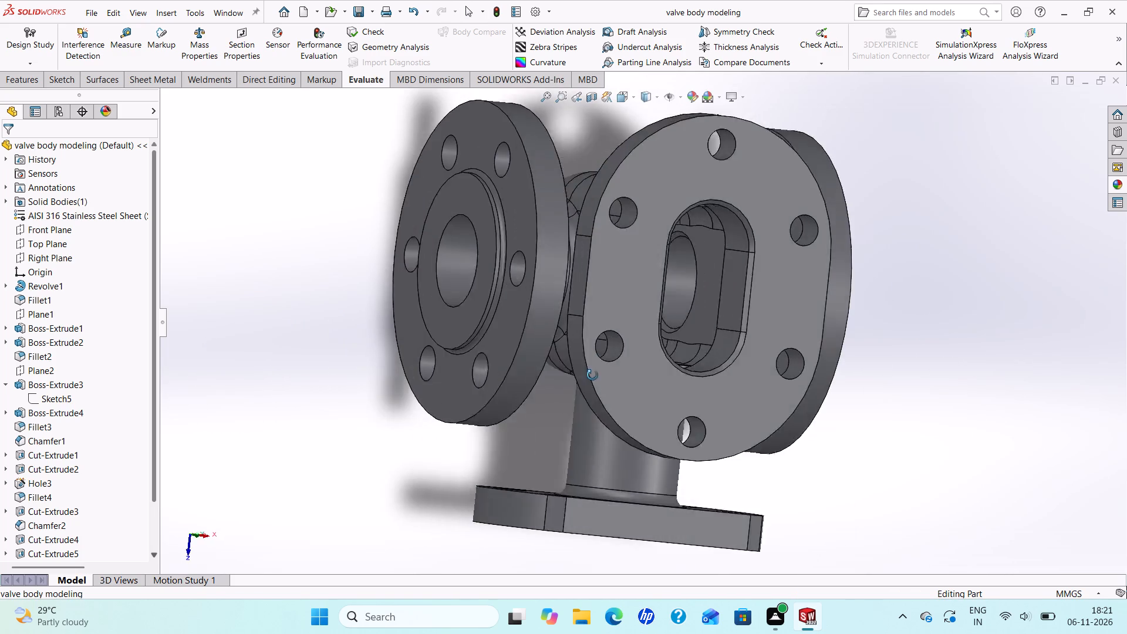
pyautogui.moveTo(592, 375); pyautogui.dragTo(593, 376, button='middle')
pyautogui.scroll(-3, 580, 346)
pyautogui.scroll(2, 491, 365)
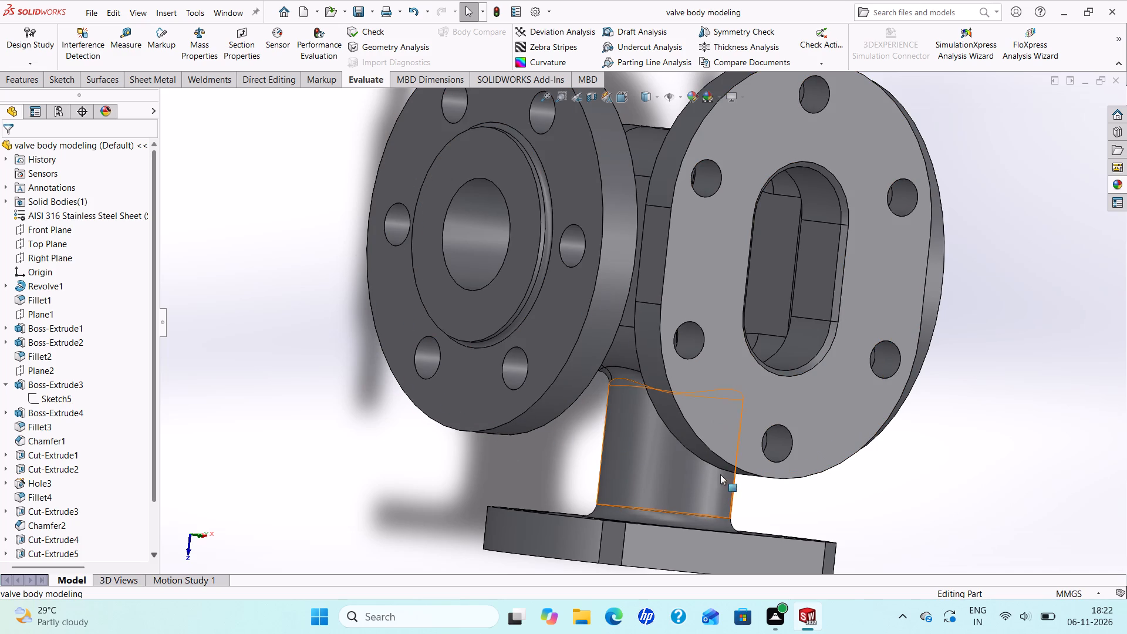
pyautogui.scroll(2, 672, 379)
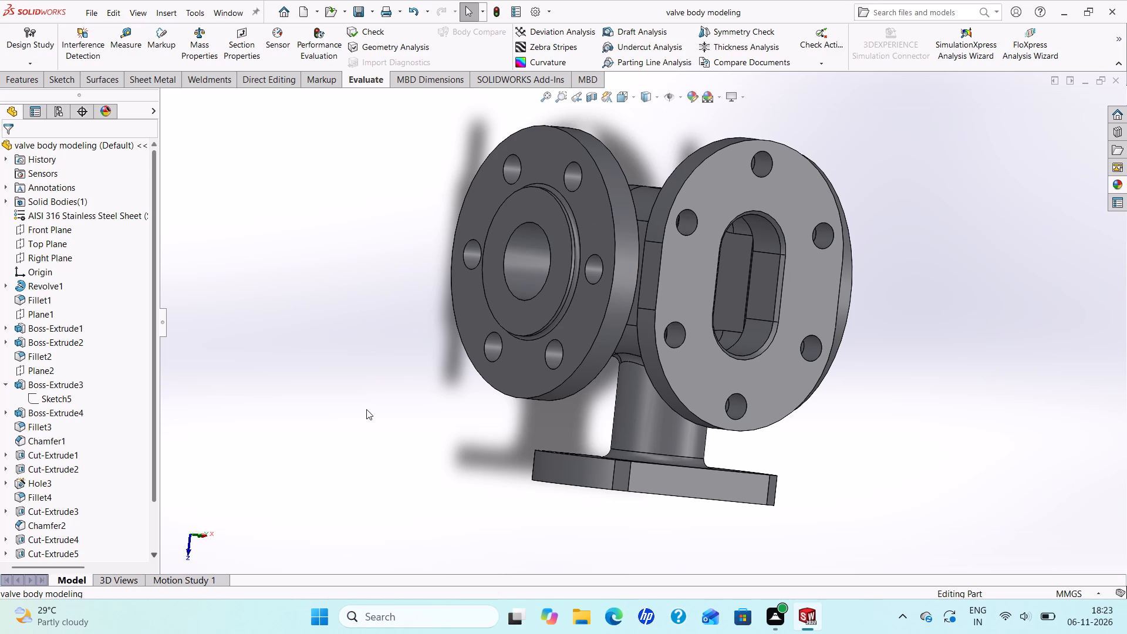
# Save the reviewed valve body modeling part.
pyautogui.hotkey('ctrl', 's')
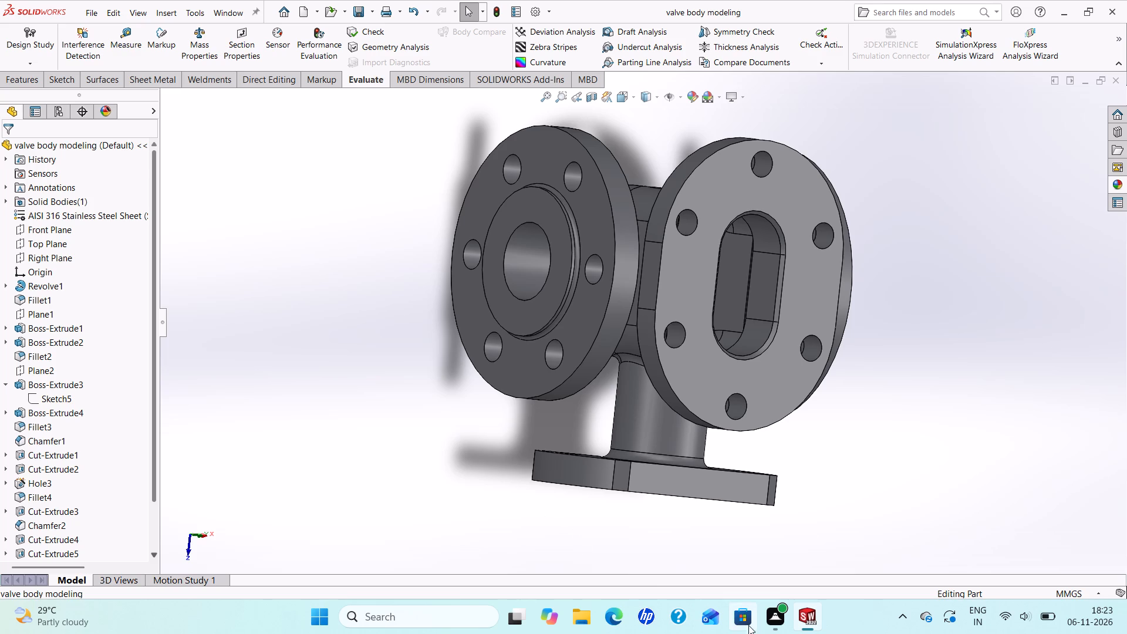